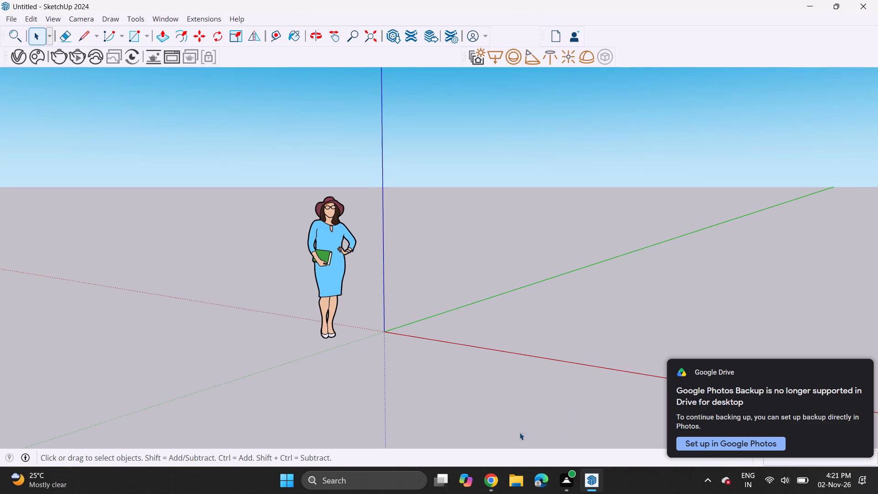
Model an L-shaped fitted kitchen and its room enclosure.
Draw a 10' by 10' rectangle on the ground plane for the room's floor.
scroll(435, 493, down, 3)
scroll(442, 456, down, 5)
click(396, 285)
middle_drag(369, 336, 575, 356)
middle_drag(576, 348, 88, 425)
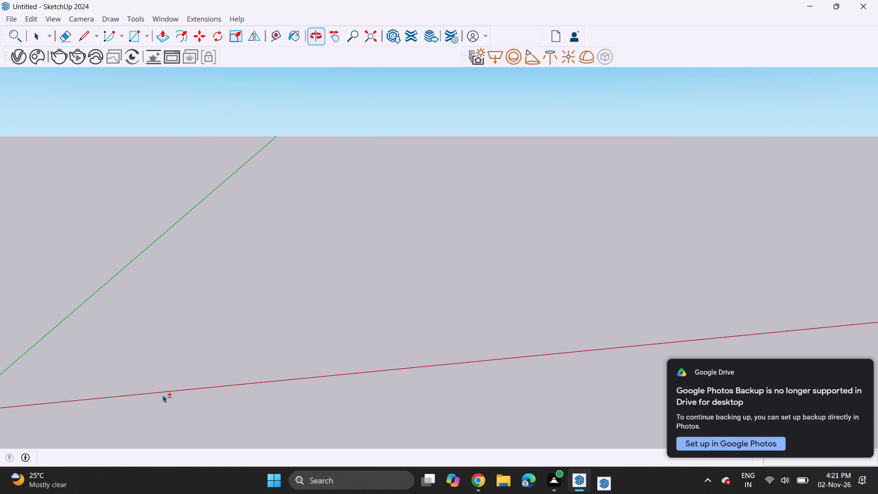
middle_drag(600, 211, 368, 382)
middle_drag(519, 332, 452, 346)
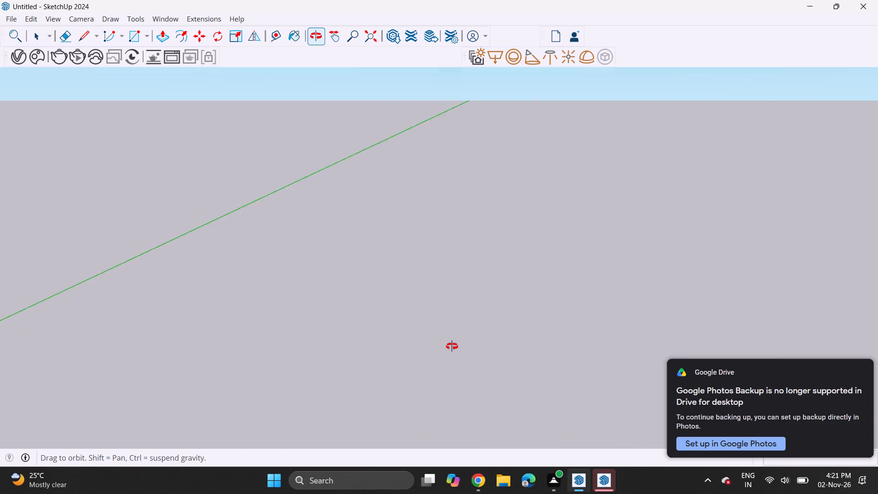
middle_drag(452, 346, 481, 361)
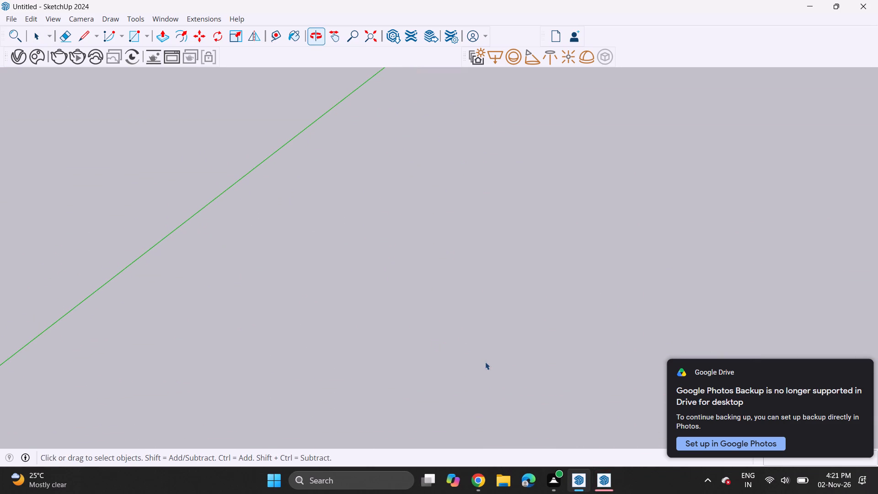
click(132, 34)
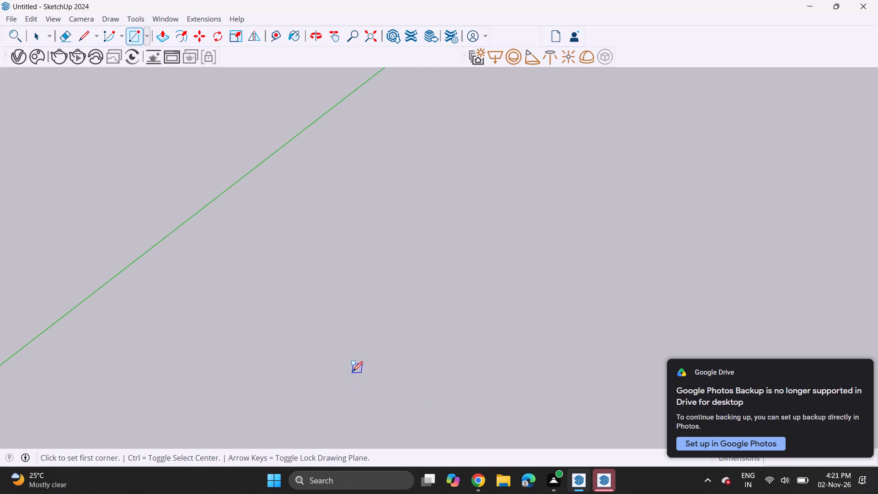
click(353, 371)
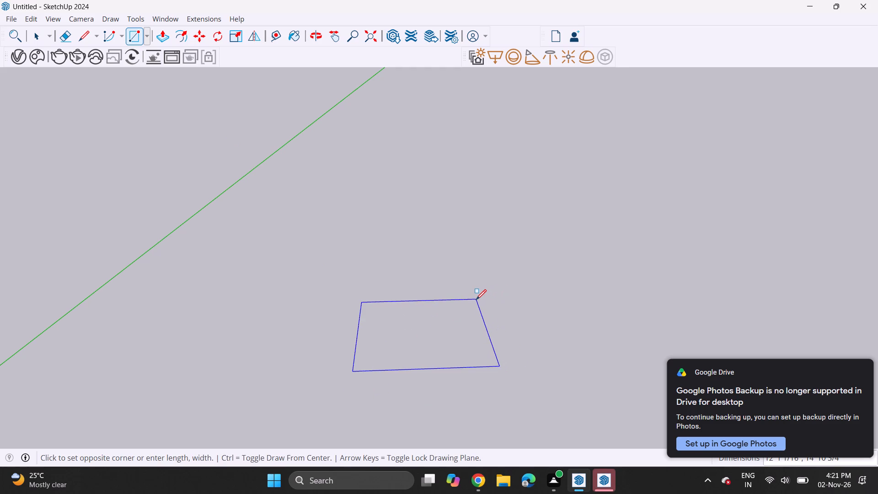
text(10)
text(',10')
key(Return)
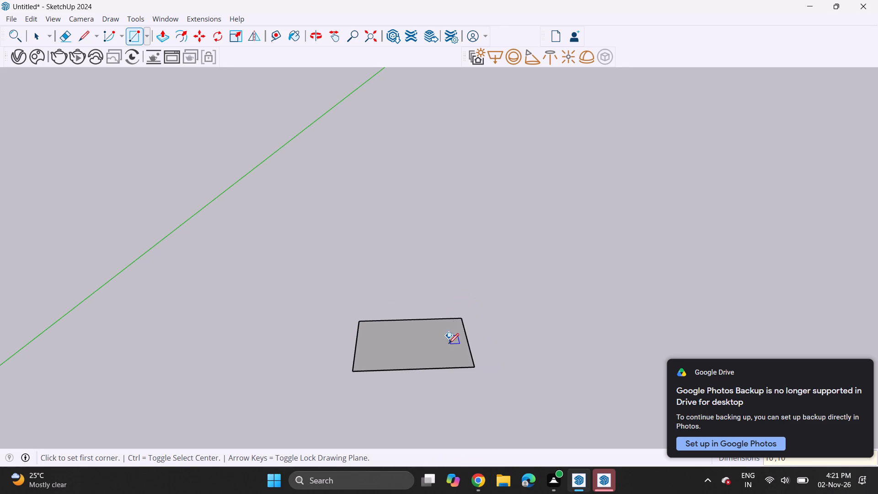
middle_click(461, 378)
key(space)
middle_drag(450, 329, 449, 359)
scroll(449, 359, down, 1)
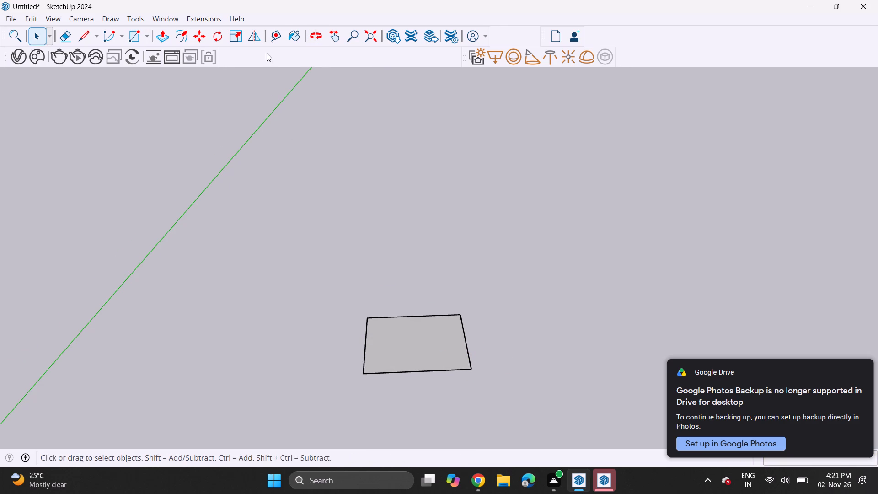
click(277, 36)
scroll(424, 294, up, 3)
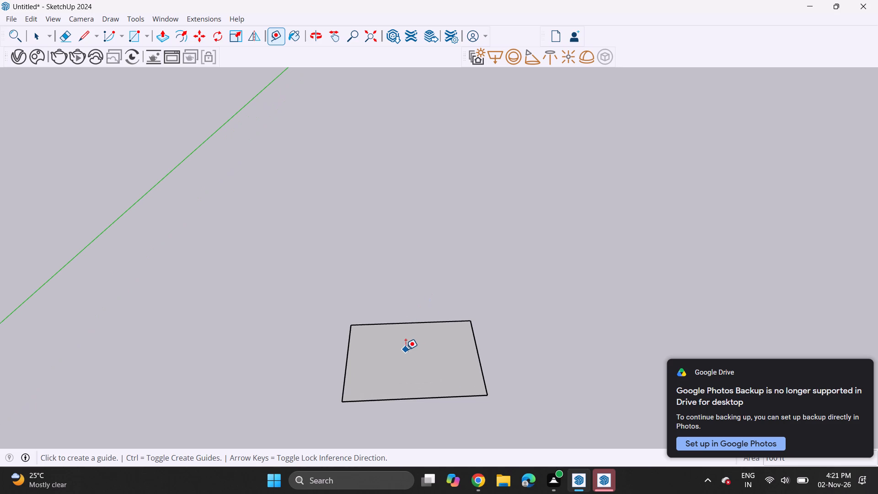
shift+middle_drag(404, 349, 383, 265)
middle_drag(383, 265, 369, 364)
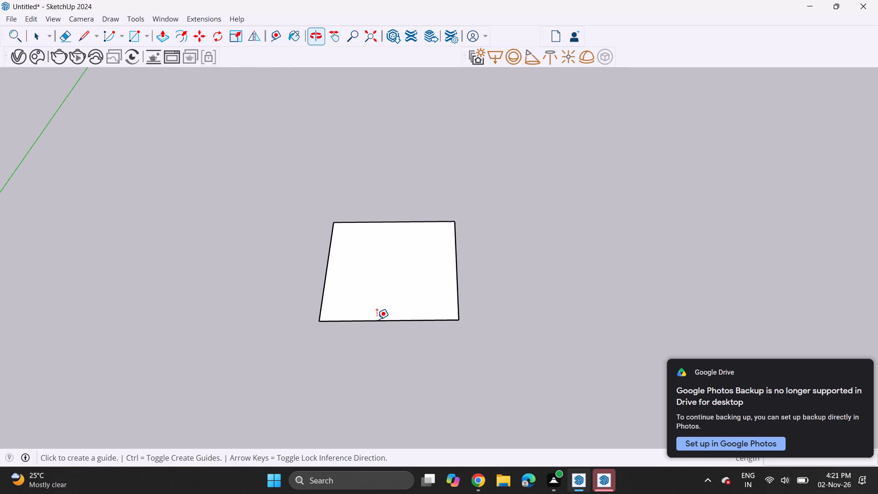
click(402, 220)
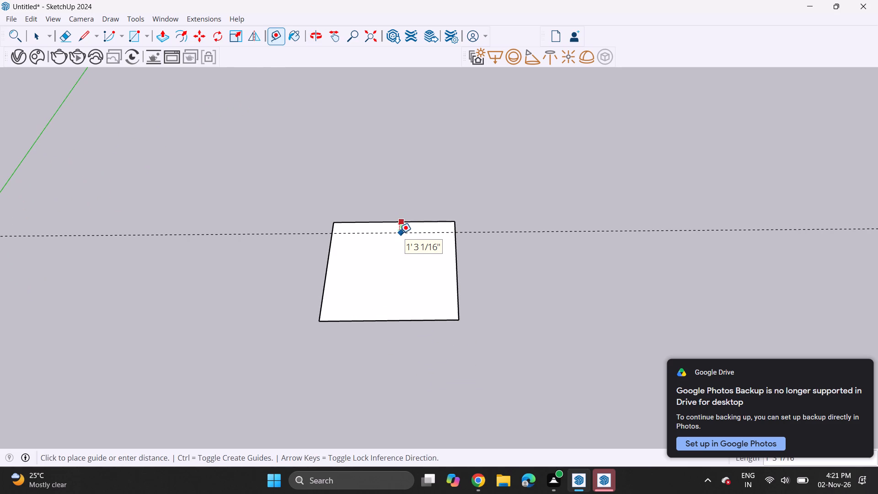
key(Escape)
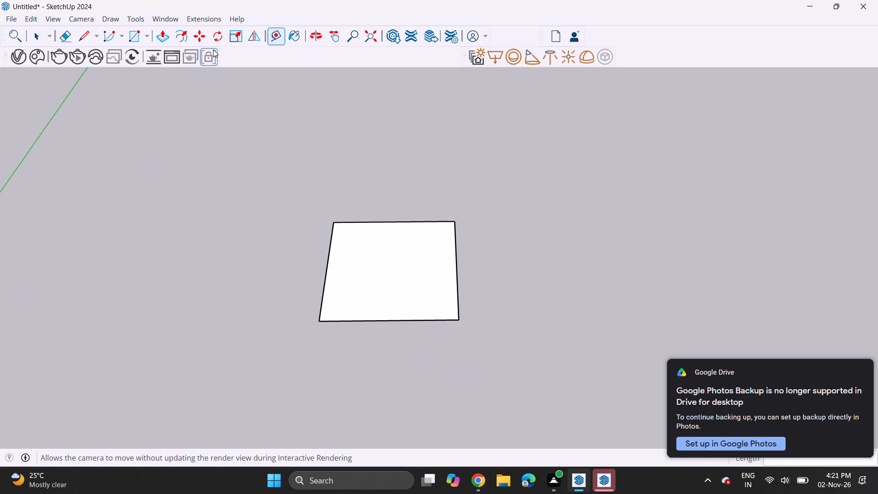
Offset the floor square's outline outward by 6 inches to form the wall thickness.
click(189, 33)
click(418, 245)
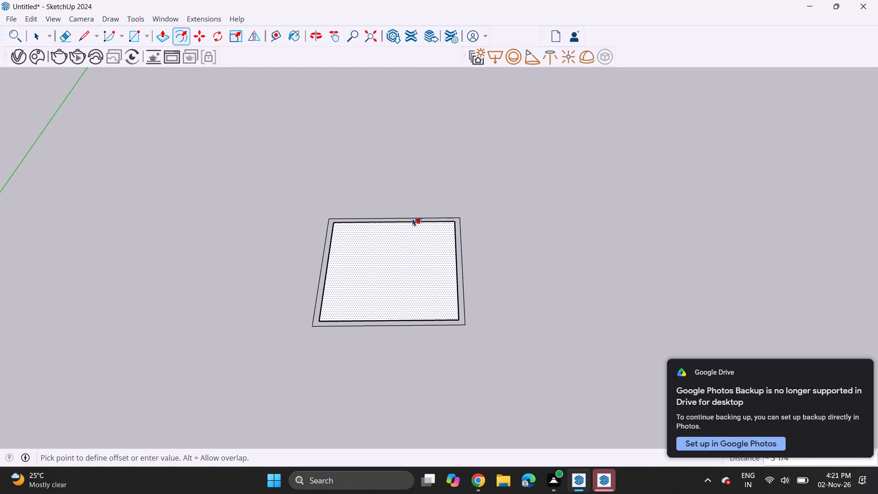
key(6)
key(Return)
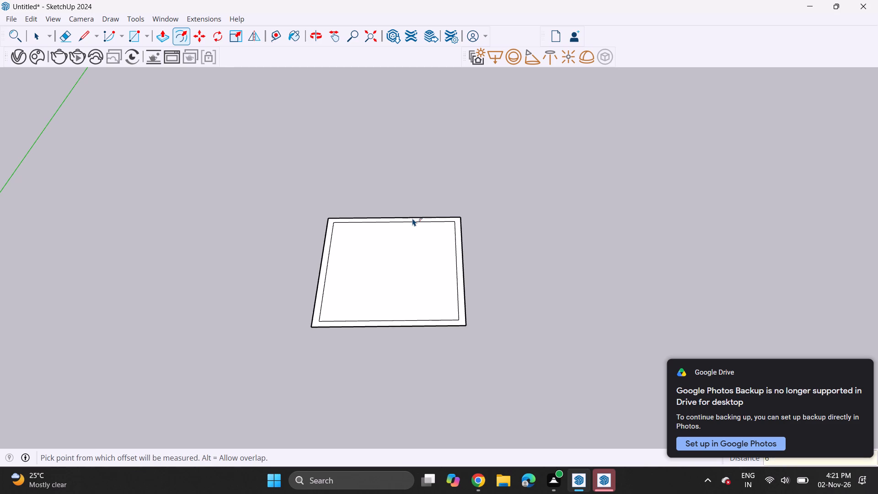
key(space)
Move the inner front edge 6 inches outward onto the midpoint of the outer edge, leaving a U-shaped wall outline.
click(383, 323)
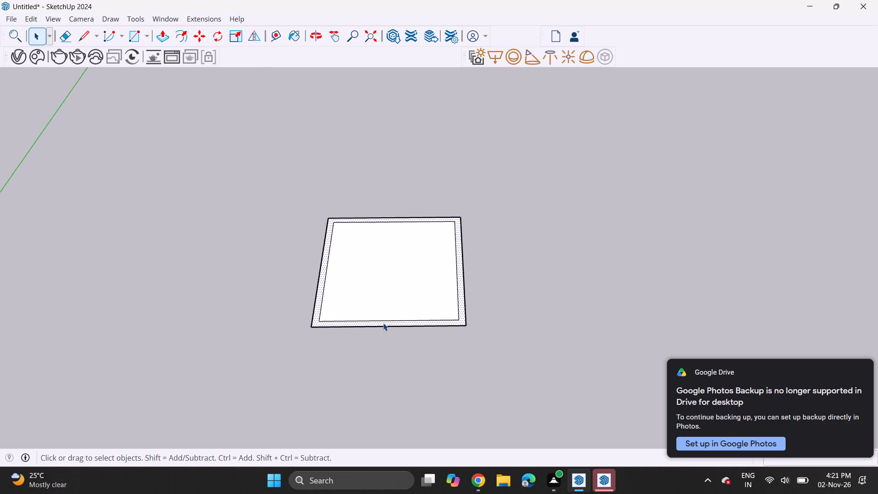
click(388, 320)
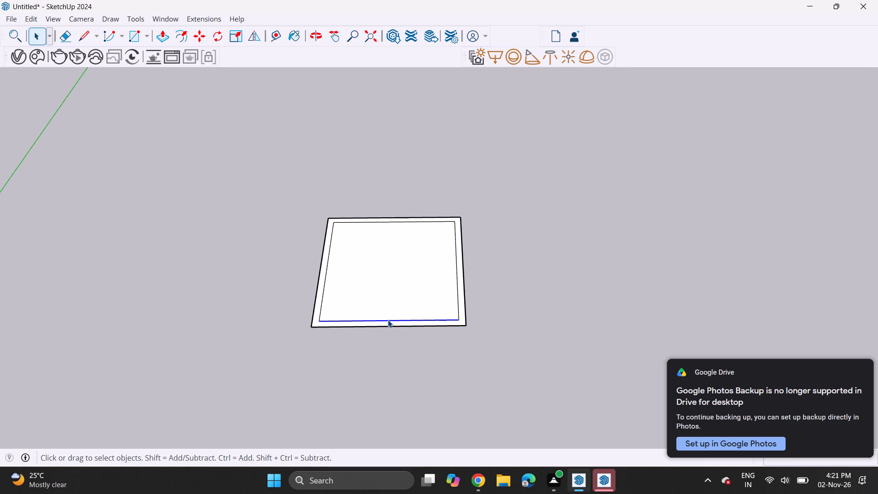
click(199, 36)
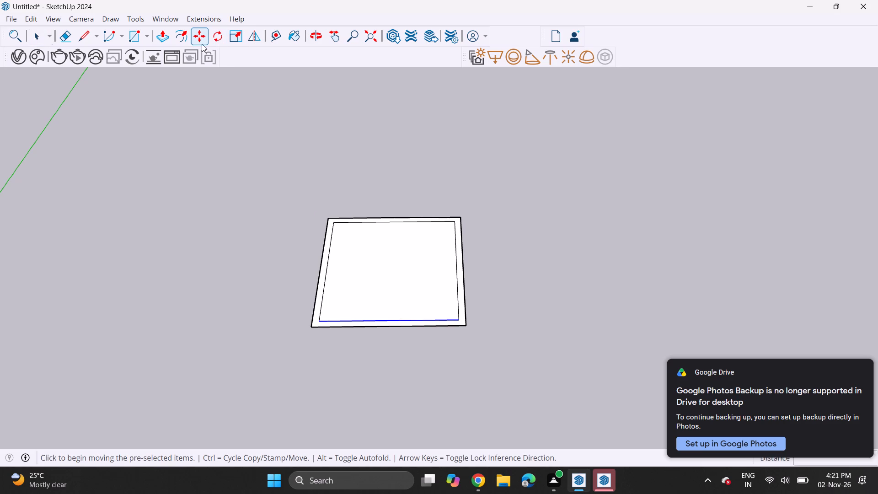
click(392, 321)
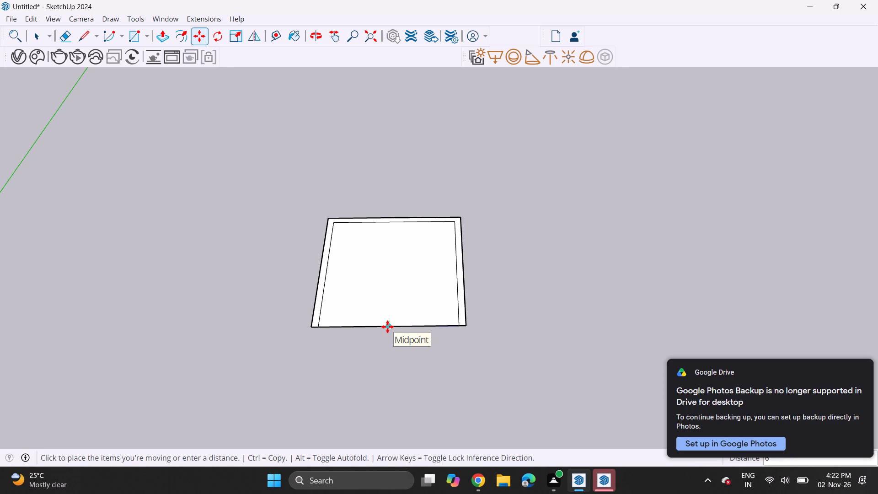
click(389, 327)
key(space)
click(474, 266)
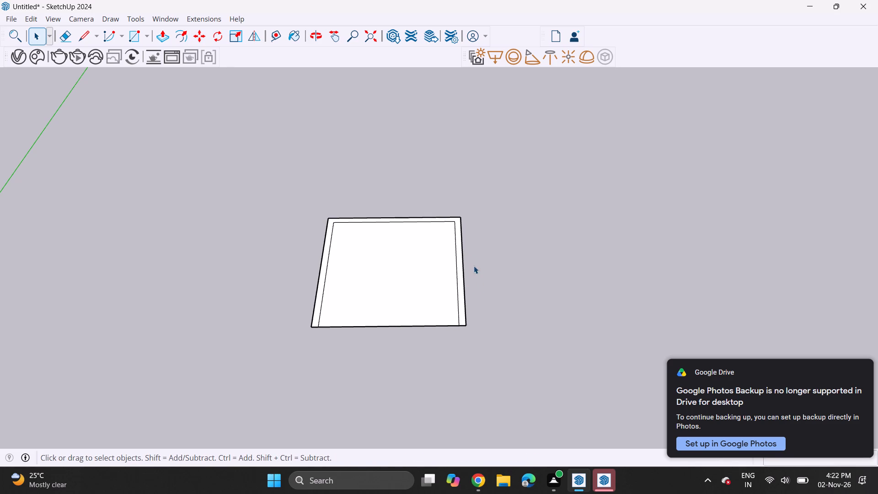
Push/Pull the U-shaped wall face up to a height of 10'.
click(164, 34)
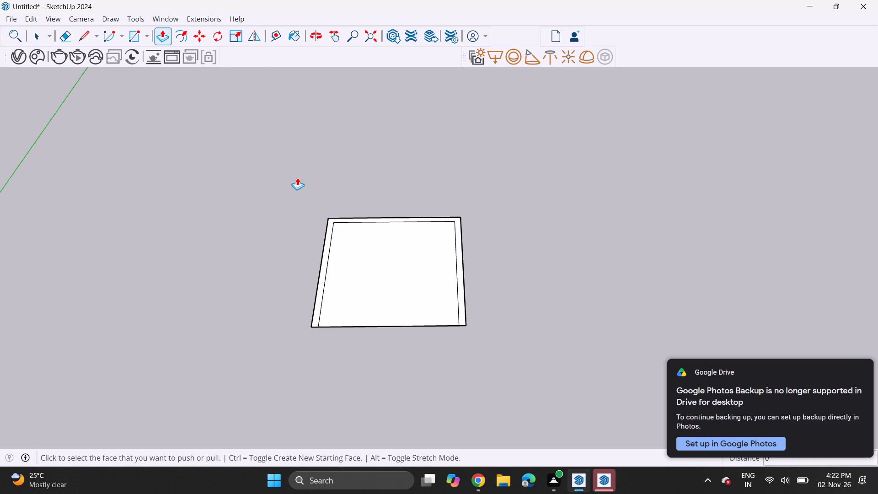
click(329, 236)
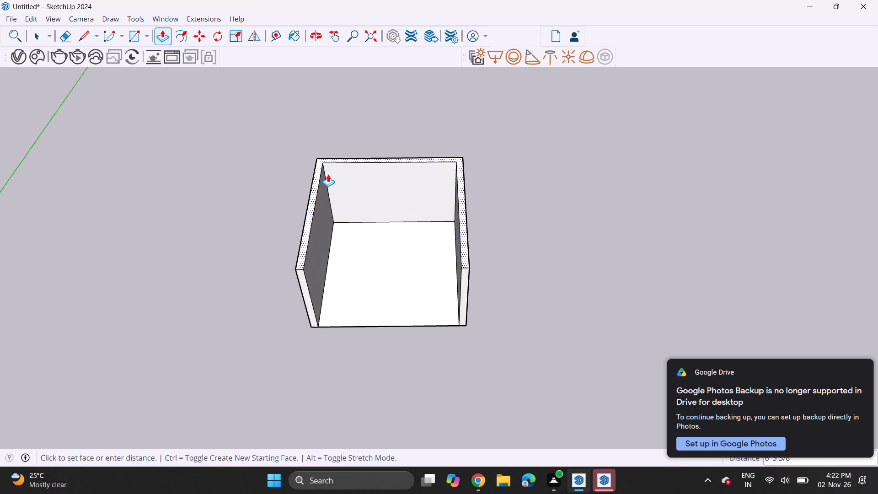
text(10')
key(Return)
Widen the room by about 5' 11", shifting both outer and inner faces of the right-hand wall, seen from the open front, outward with Push/Pull.
scroll(335, 174, down, 1)
middle_drag(363, 222, 383, 123)
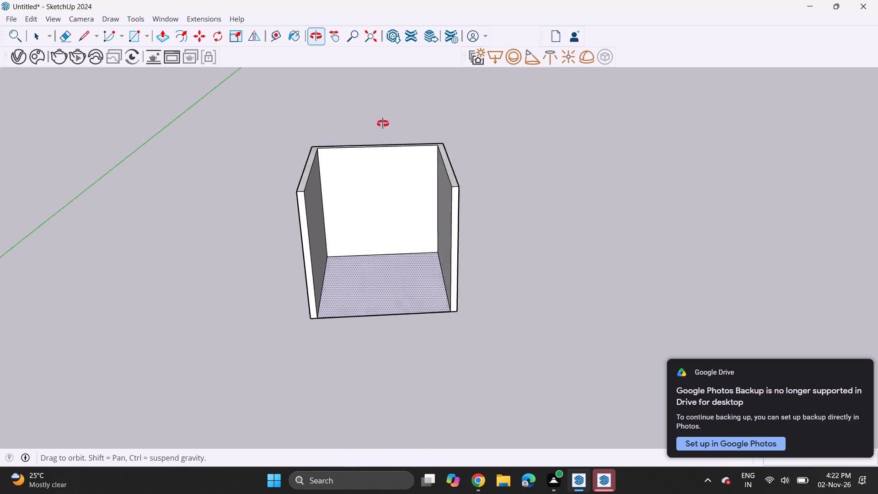
middle_drag(383, 123, 392, 96)
middle_drag(376, 224, 353, 184)
scroll(372, 221, up, 1)
scroll(353, 184, up, 3)
middle_drag(362, 224, 362, 209)
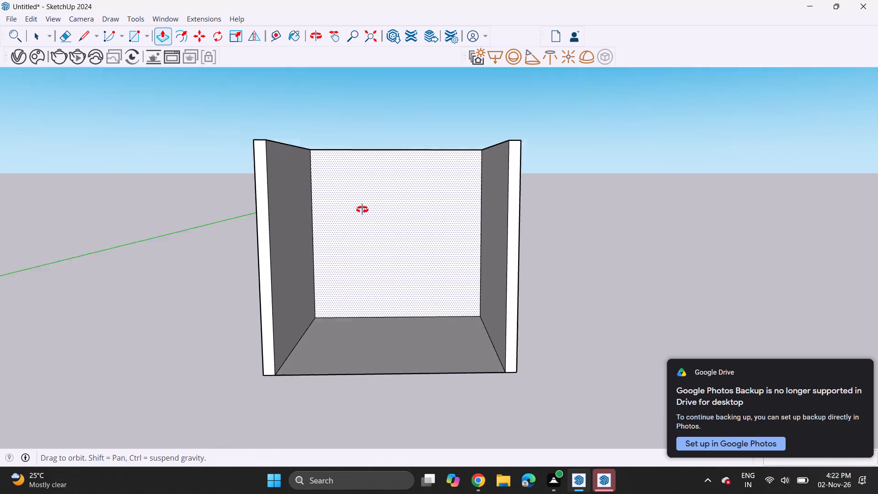
middle_drag(362, 209, 362, 206)
scroll(362, 206, up, 2)
scroll(362, 206, down, 6)
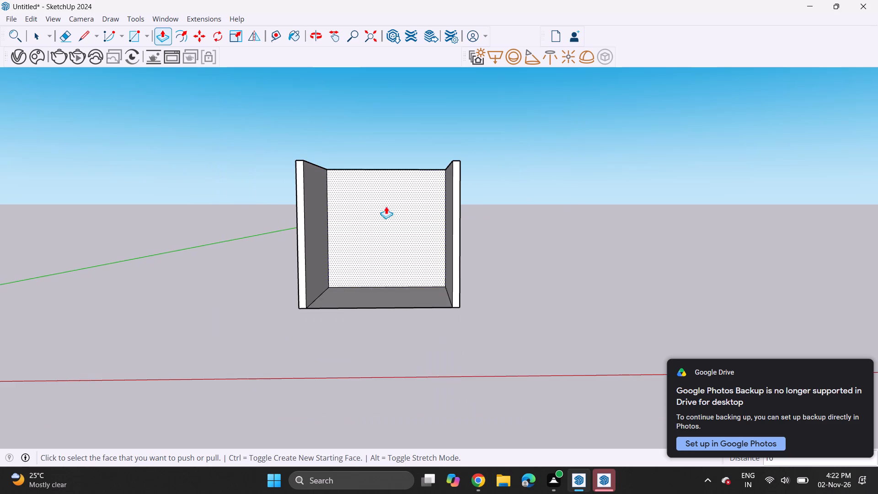
middle_drag(438, 215, 393, 307)
click(453, 261)
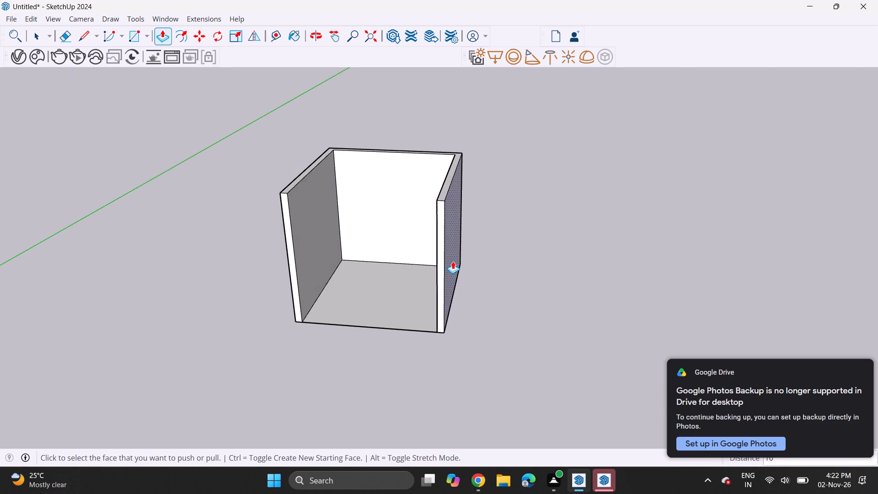
click(532, 257)
middle_drag(405, 255, 521, 227)
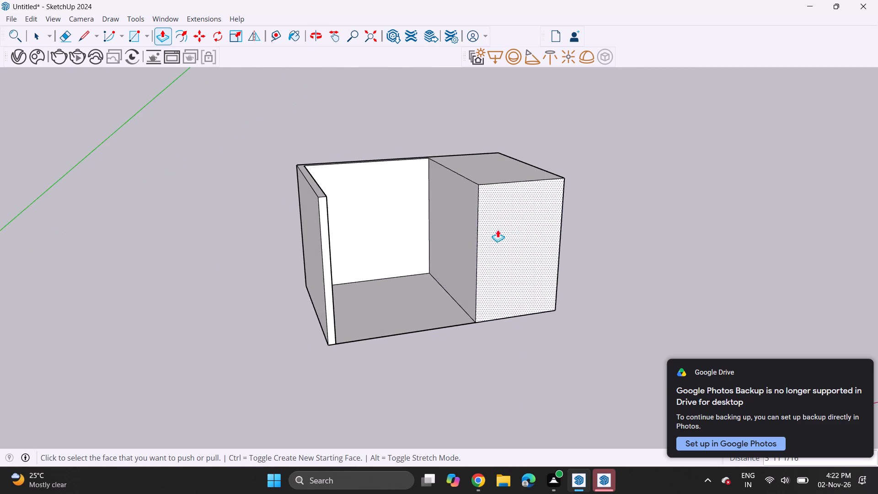
click(469, 234)
click(545, 227)
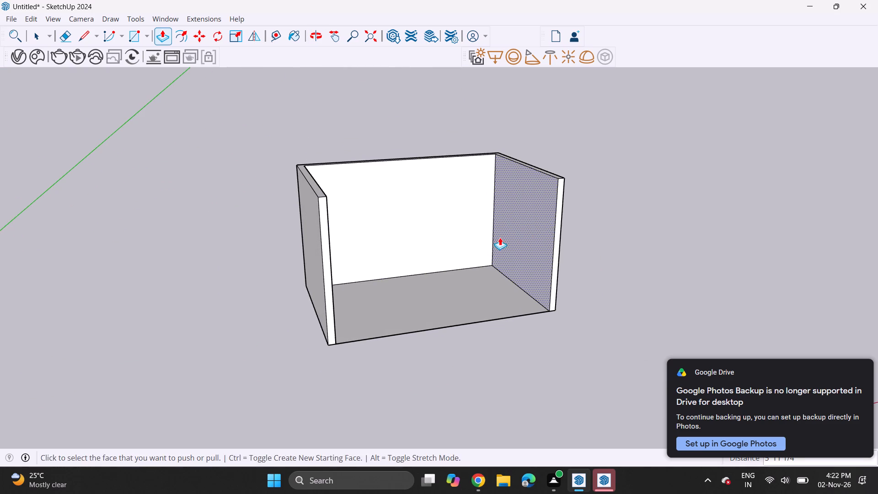
Examine the widened room's interior from the open front, facing the back wall straight on.
middle_drag(476, 234, 423, 193)
middle_drag(391, 180, 386, 168)
middle_drag(364, 141, 343, 157)
scroll(423, 196, up, 5)
middle_drag(411, 229, 399, 184)
middle_drag(405, 194, 420, 190)
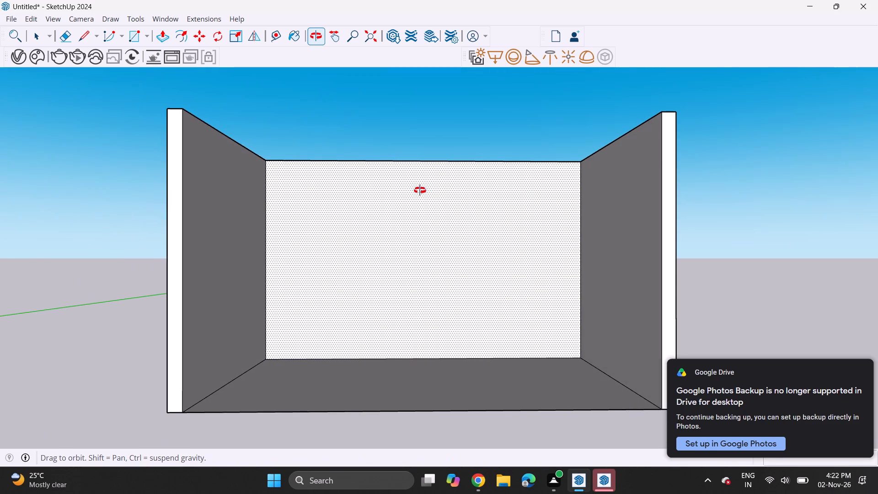
middle_drag(420, 190, 421, 190)
scroll(440, 217, up, 2)
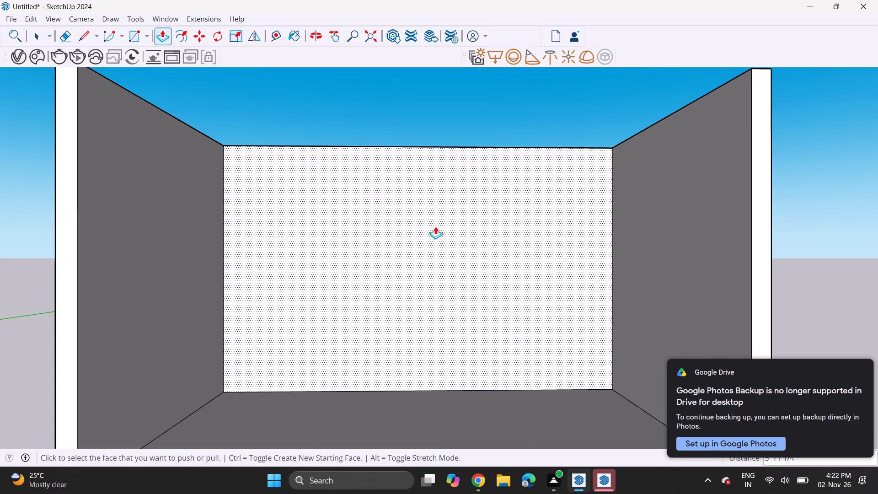
shift+middle_drag(431, 226, 406, 215)
scroll(410, 219, up, 1)
middle_drag(407, 228, 437, 213)
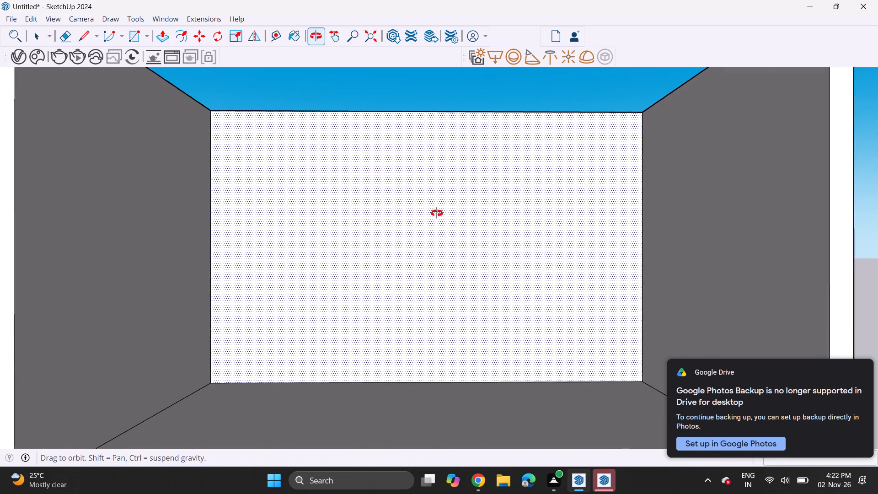
middle_drag(437, 213, 432, 212)
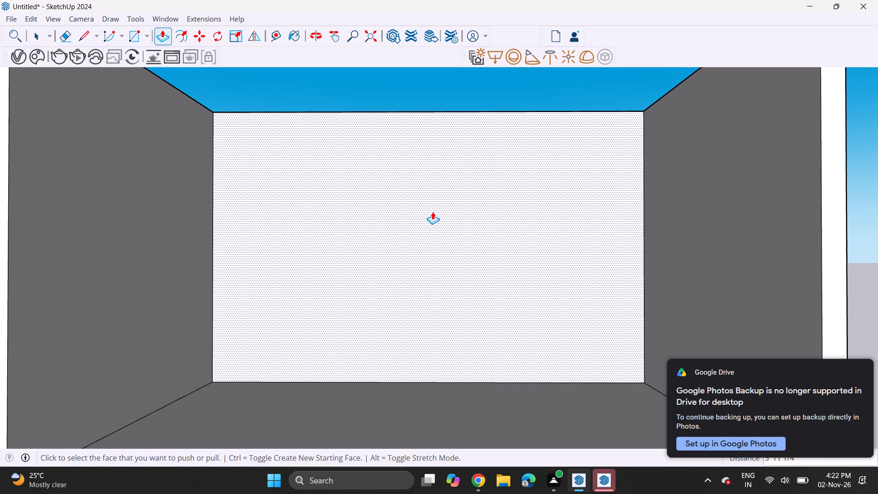
Widen the room by about 2' 2" with Push/Pull, shifting both outer and inner faces of the right-hand wall, seen from the open front, outward.
scroll(433, 212, down, 1)
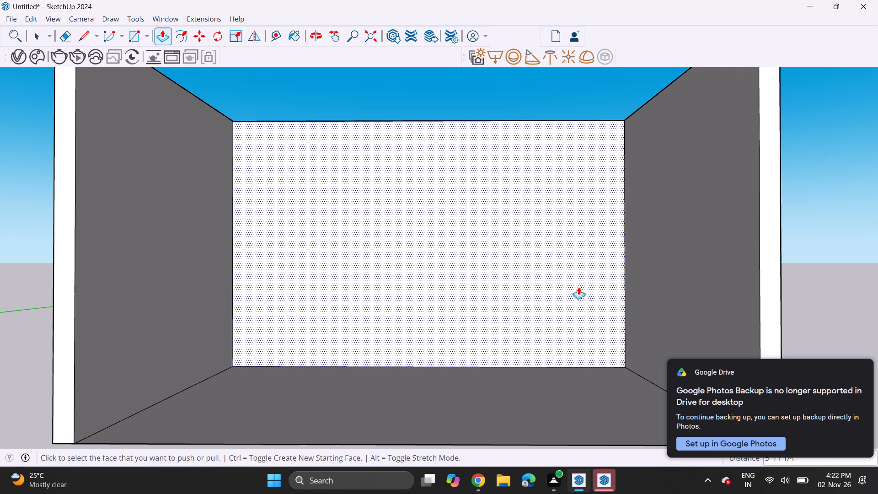
scroll(732, 250, down, 4)
middle_drag(708, 265, 610, 308)
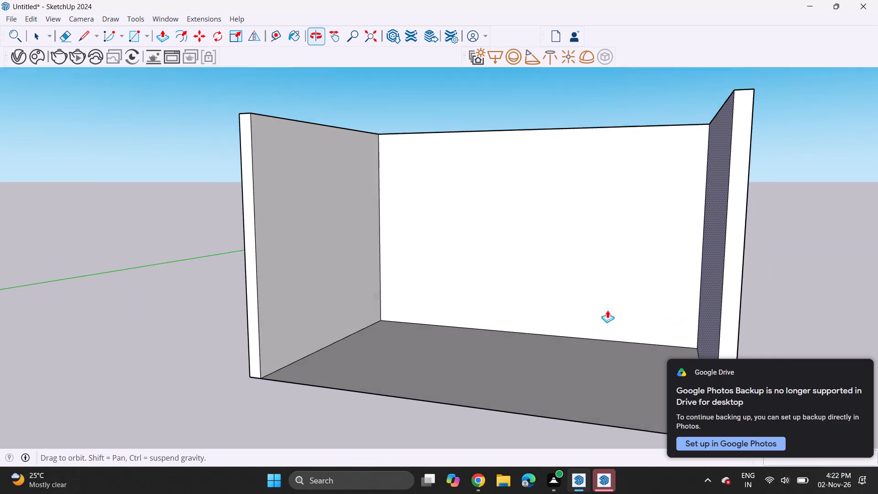
scroll(688, 292, down, 4)
middle_drag(675, 290, 540, 245)
middle_drag(535, 244, 541, 288)
click(579, 259)
click(621, 254)
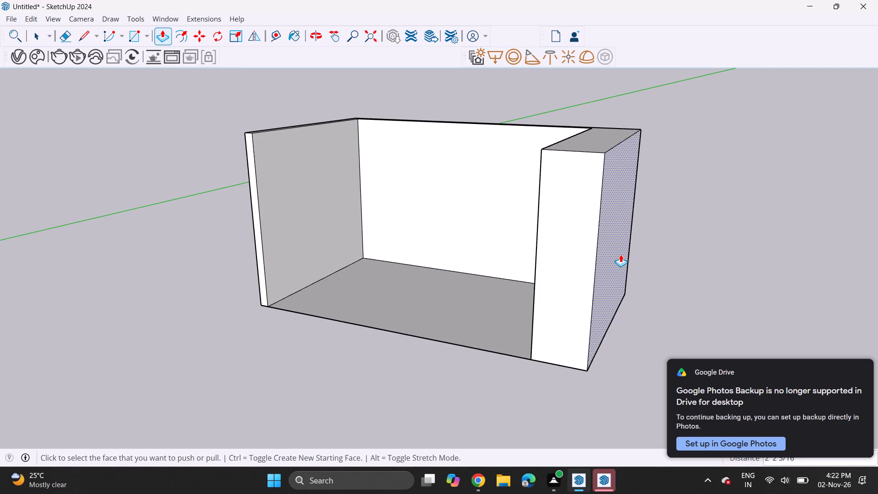
middle_drag(483, 254, 610, 250)
click(585, 229)
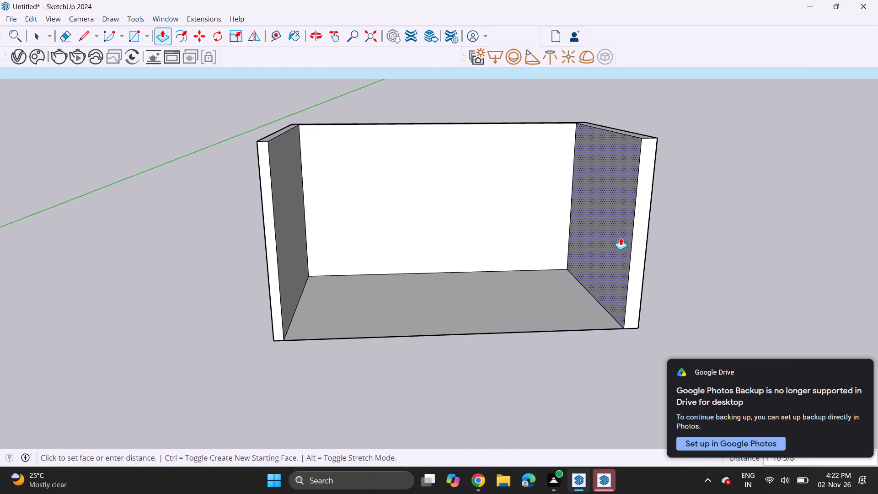
click(625, 238)
Place a horizontal Tape Measure guide on the back wall 4 inches above the floor edge.
middle_drag(503, 231, 462, 200)
scroll(462, 200, up, 6)
middle_drag(453, 224, 477, 205)
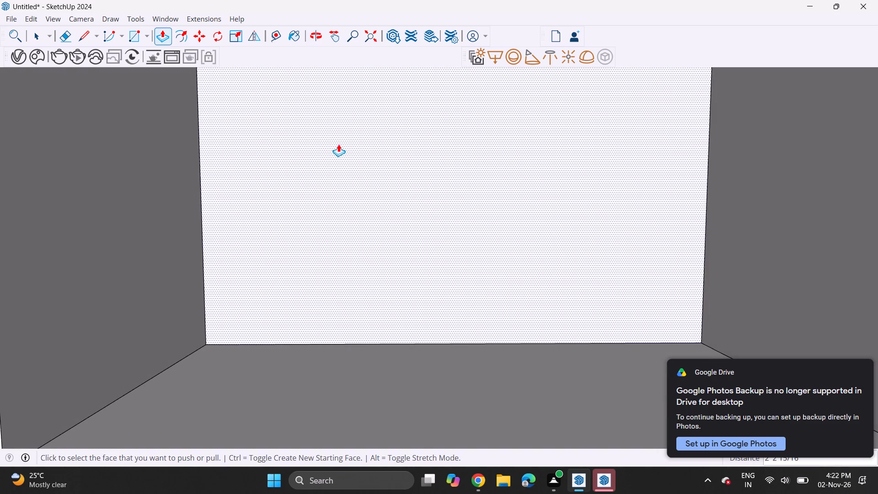
click(272, 36)
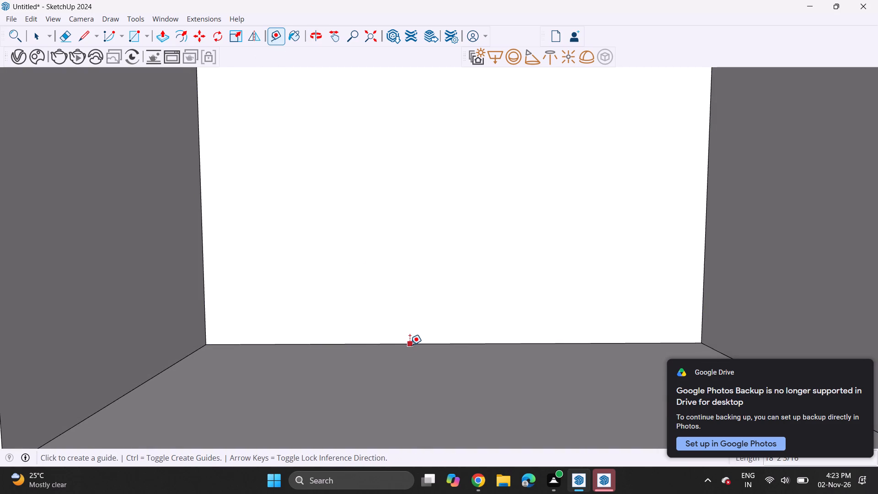
click(410, 345)
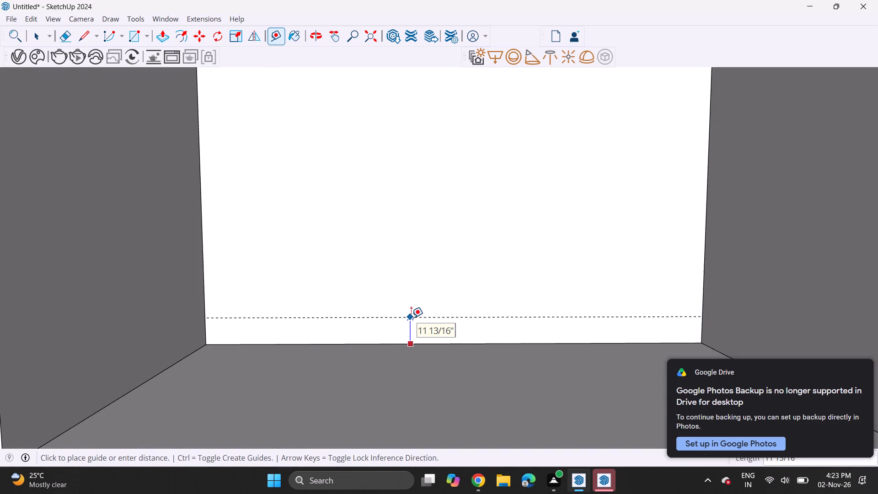
key(4)
key(Return)
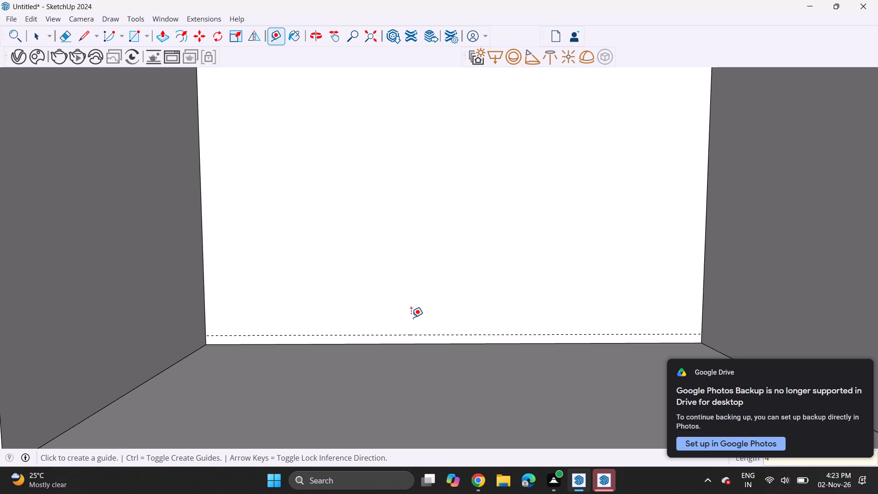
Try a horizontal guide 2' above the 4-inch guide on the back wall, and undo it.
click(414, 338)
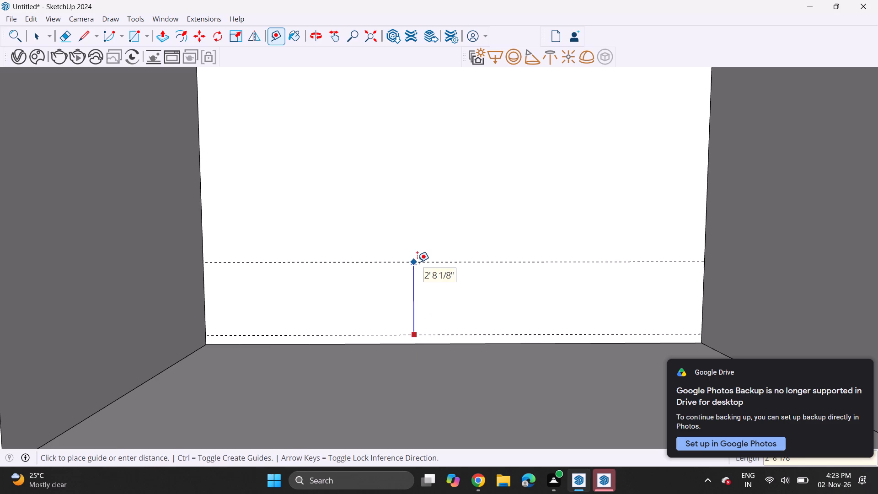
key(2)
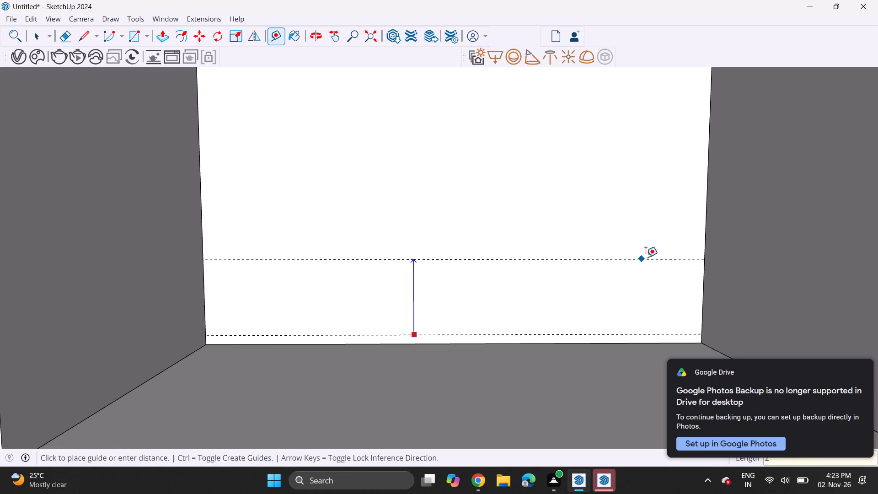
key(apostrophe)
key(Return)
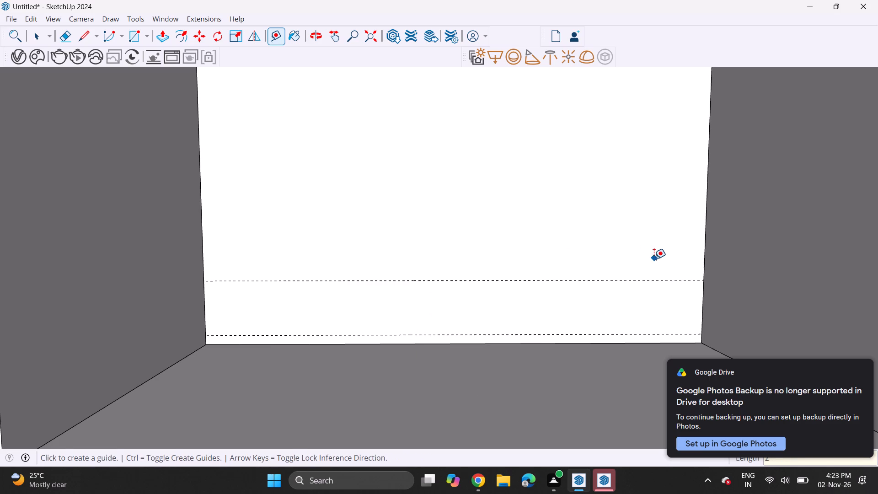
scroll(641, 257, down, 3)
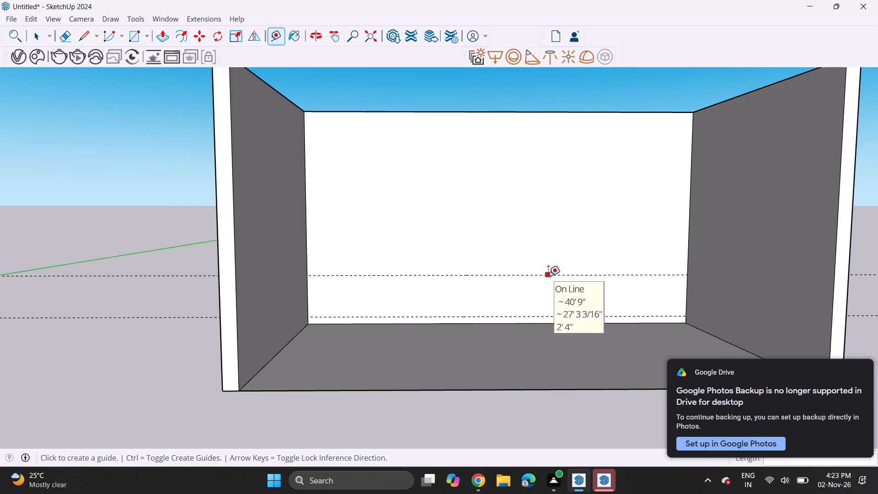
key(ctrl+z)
Place a horizontal guide on the back wall 2' above the 4-inch guide.
click(548, 317)
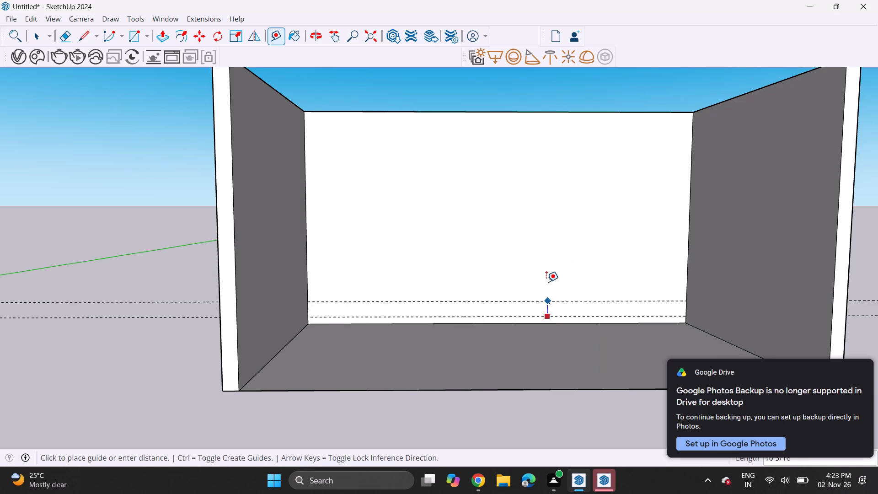
key(2)
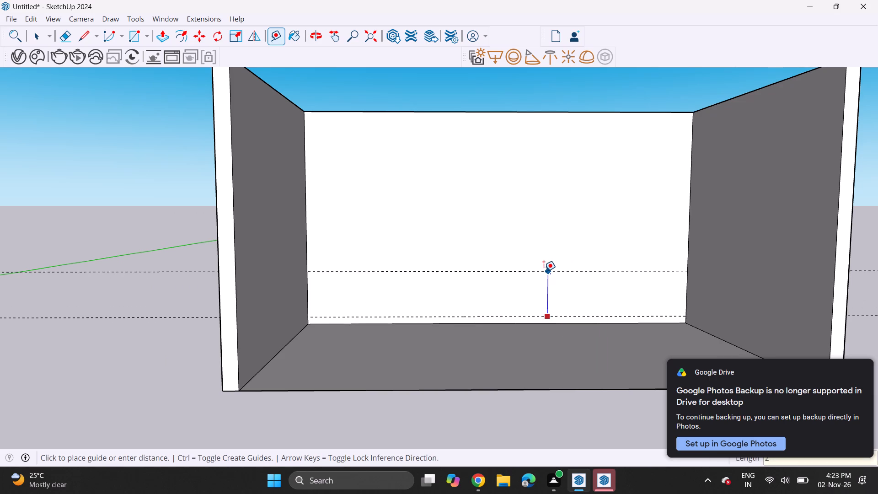
key(apostrophe)
key(Return)
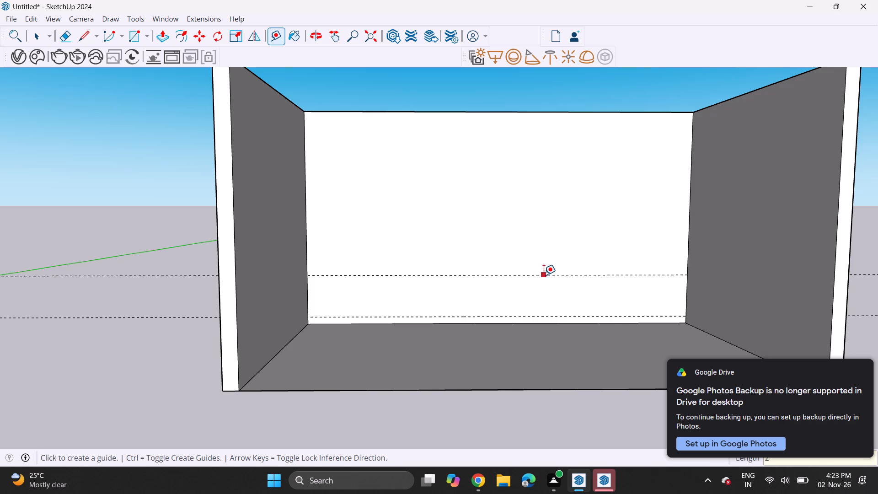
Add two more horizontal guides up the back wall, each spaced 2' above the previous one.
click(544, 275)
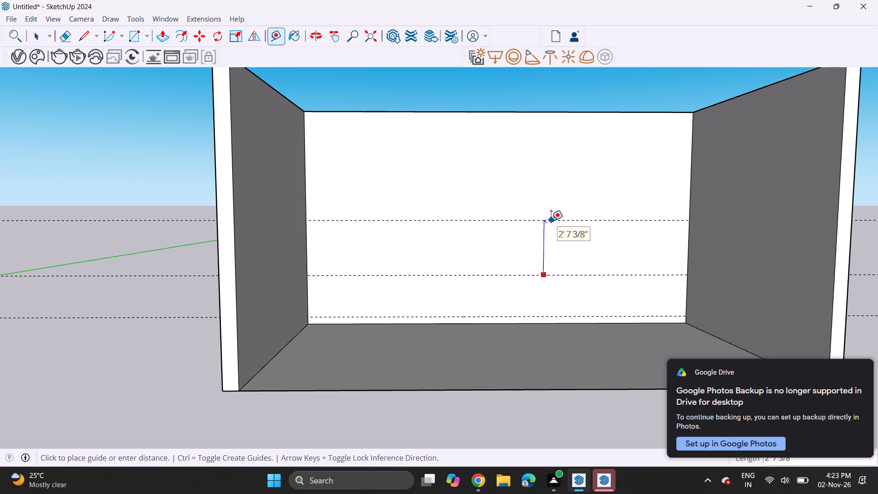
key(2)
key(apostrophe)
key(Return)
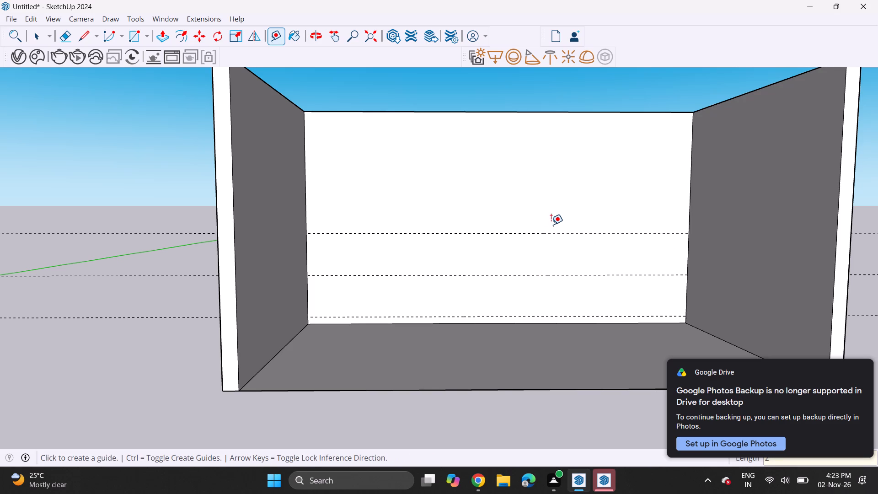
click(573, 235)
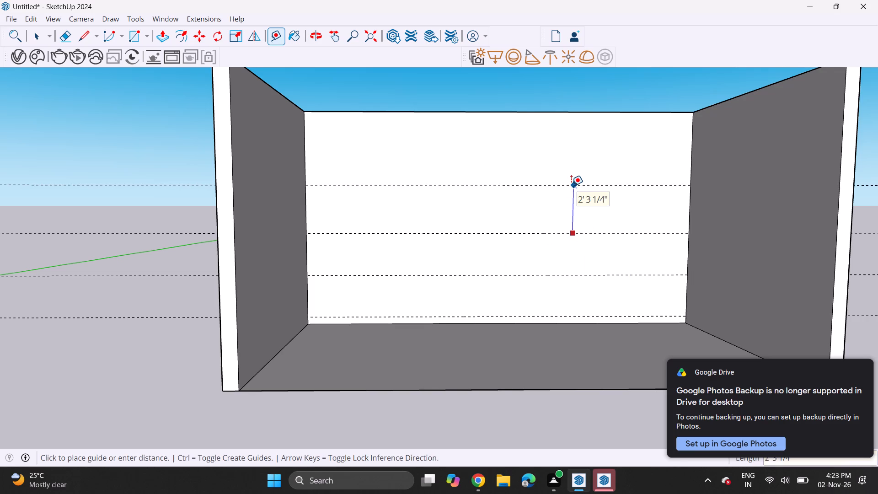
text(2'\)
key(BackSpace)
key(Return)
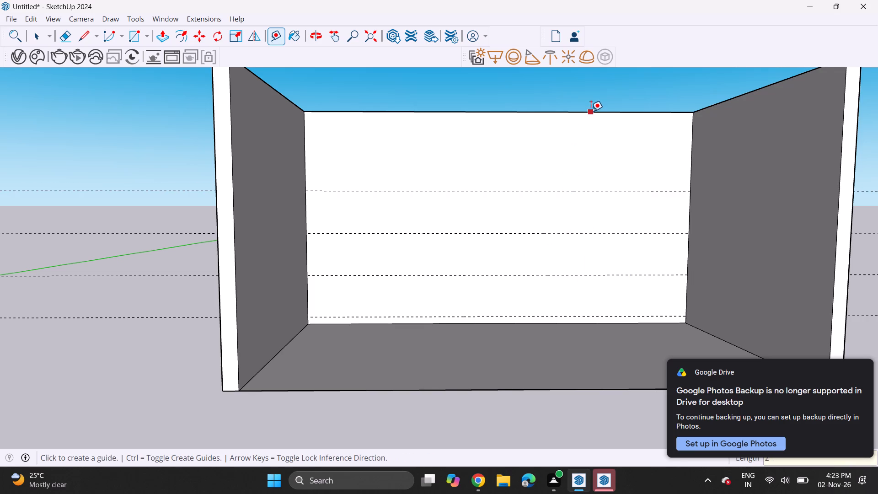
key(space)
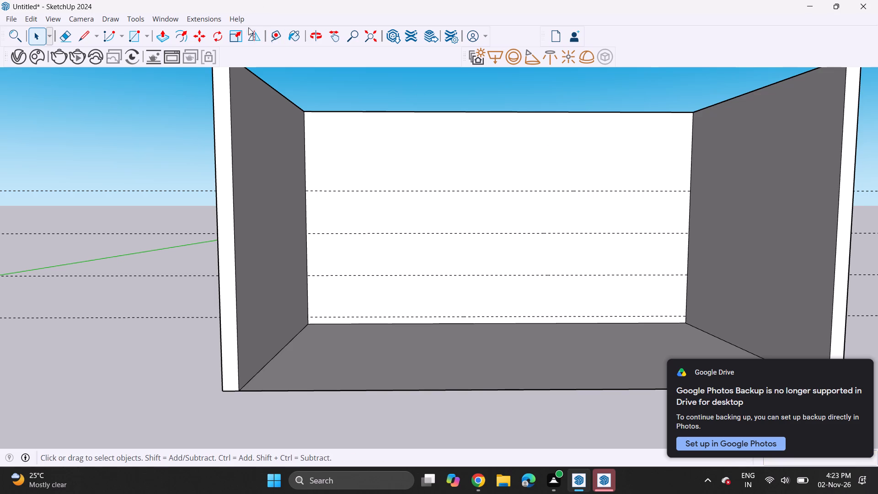
Place two vertical guides on the back wall, about 3' 2" from the right-hand wall's corner and another 2' 4" further in.
click(271, 35)
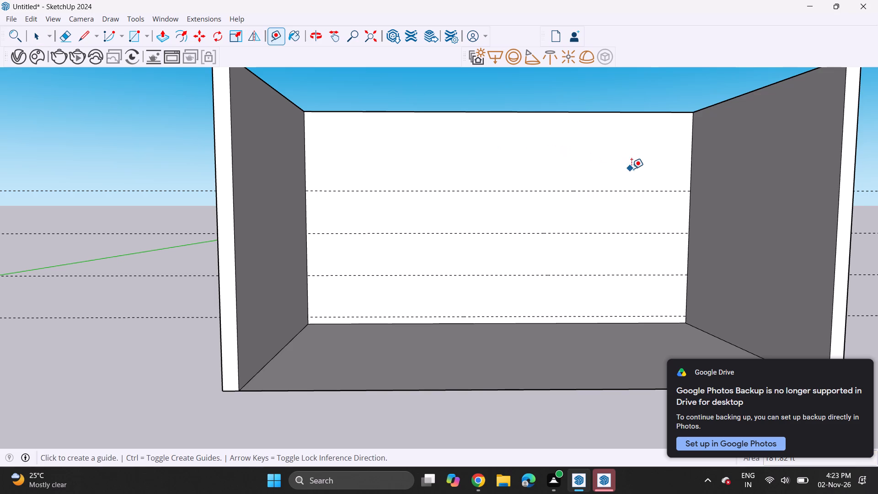
click(689, 167)
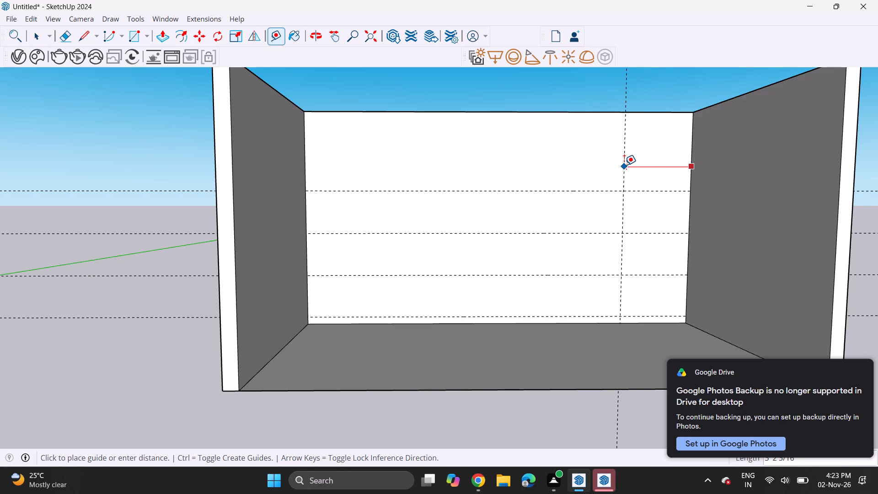
click(624, 165)
click(624, 177)
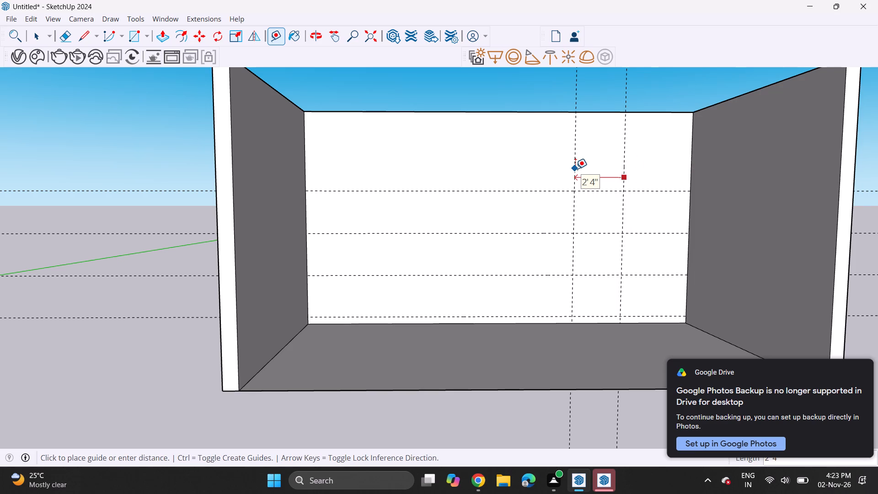
click(575, 169)
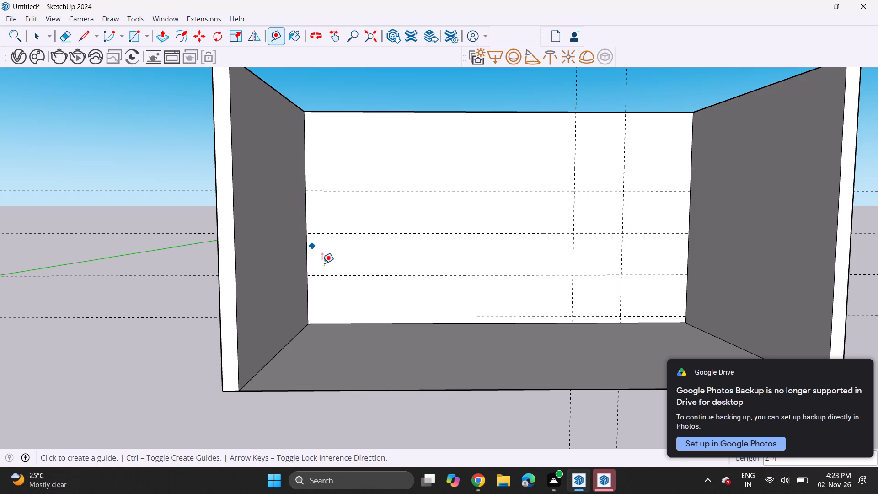
Place two guides along the left-hand wall, matching the back wall's guides at 4 inches above the floor and 2' above that.
click(273, 360)
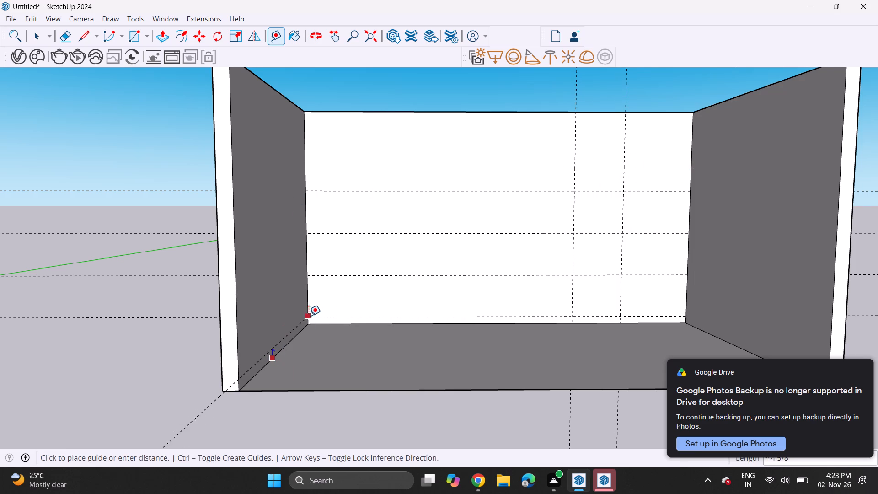
click(310, 316)
click(289, 334)
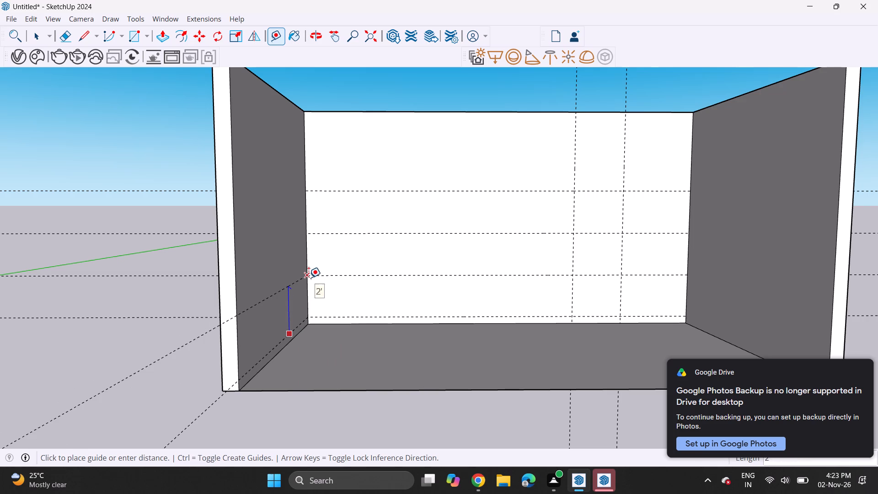
click(309, 278)
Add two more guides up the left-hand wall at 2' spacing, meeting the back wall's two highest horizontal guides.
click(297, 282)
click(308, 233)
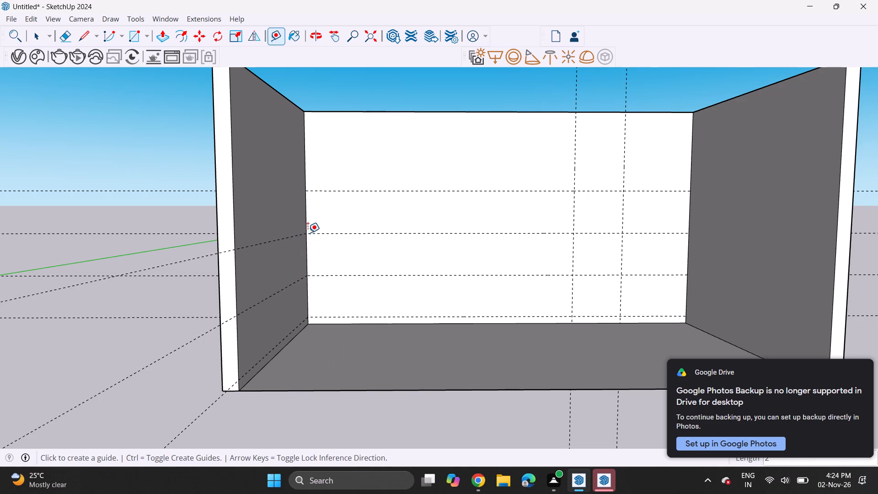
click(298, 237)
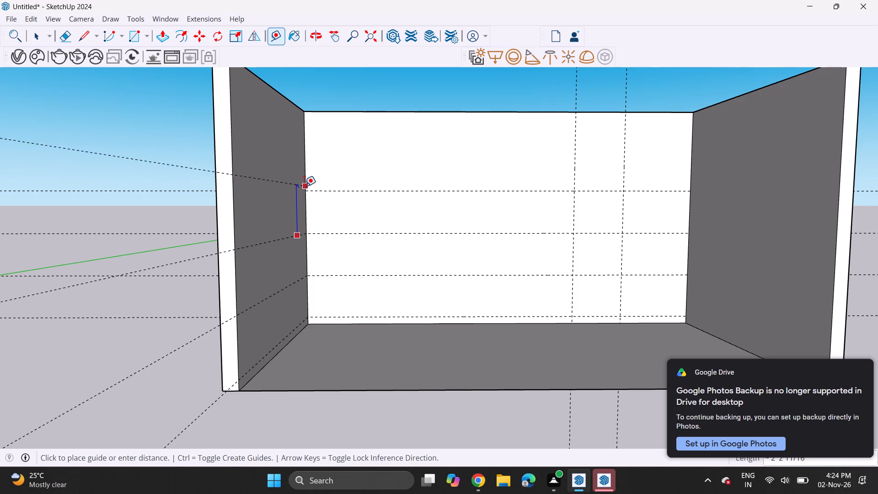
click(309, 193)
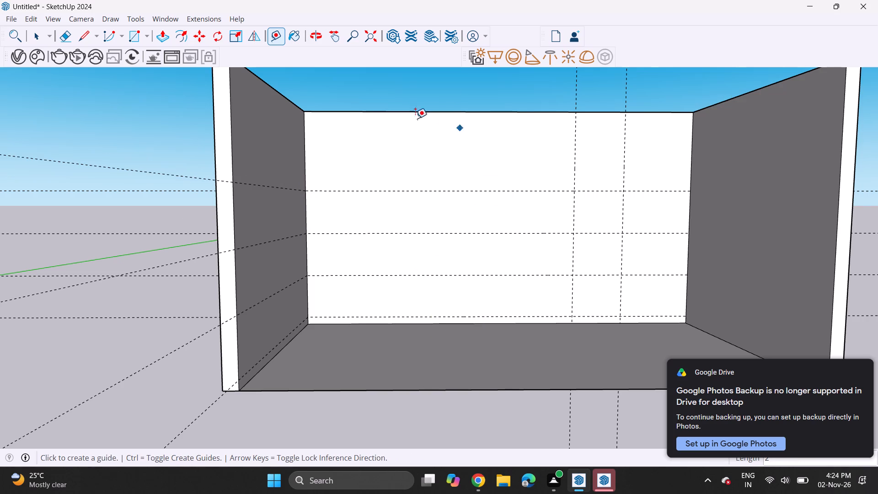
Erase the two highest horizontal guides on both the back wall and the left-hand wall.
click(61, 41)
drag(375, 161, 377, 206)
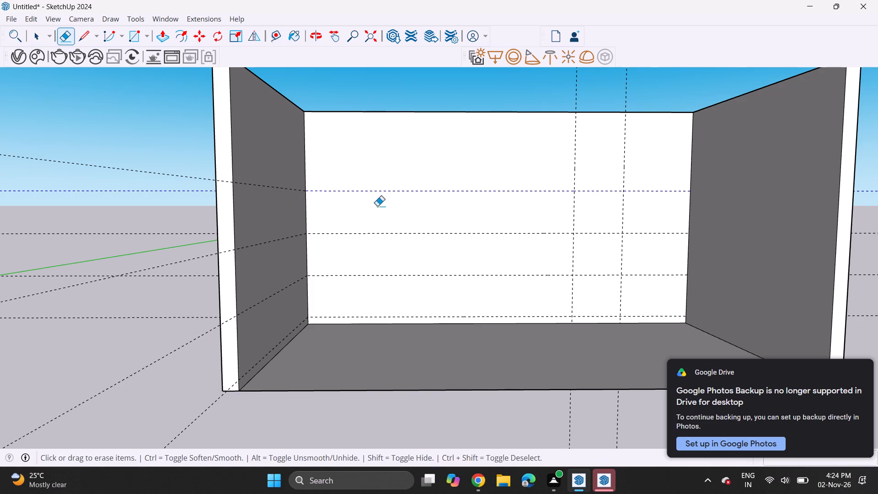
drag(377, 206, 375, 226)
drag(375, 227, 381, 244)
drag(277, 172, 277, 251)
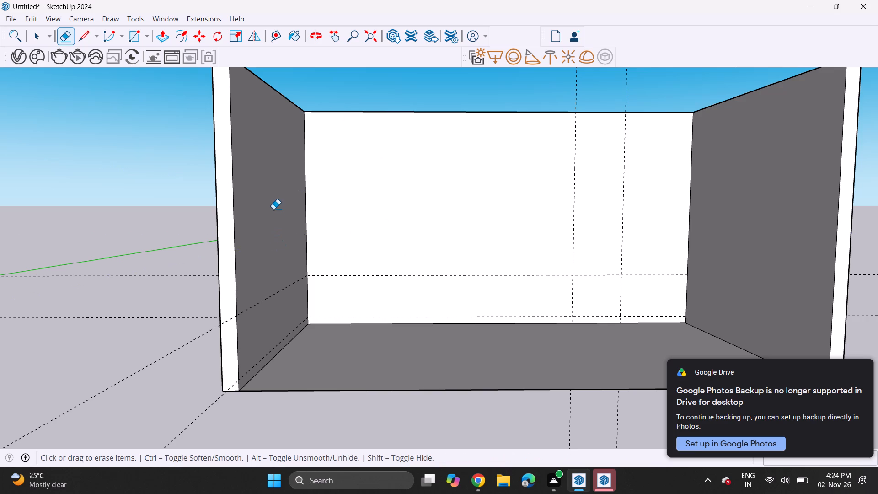
Place a guide 2" above the highest horizontal guide on both the back wall and the left-hand wall.
click(283, 37)
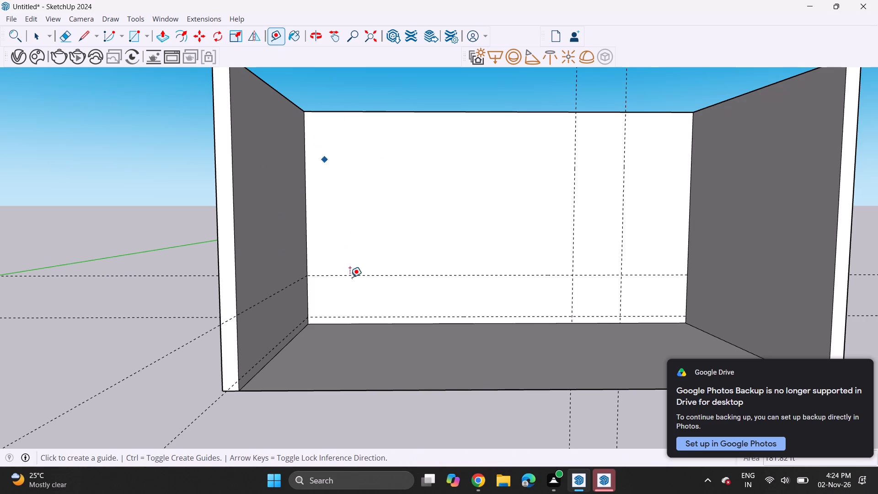
click(387, 276)
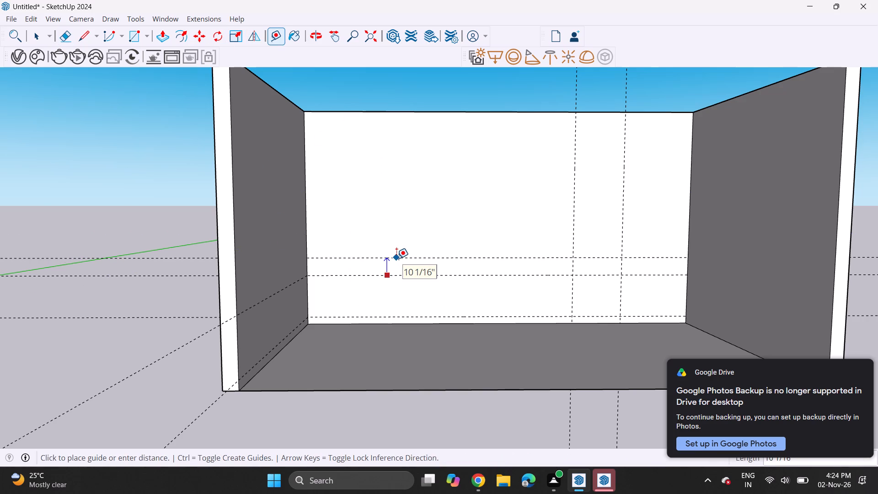
key(2)
key(Return)
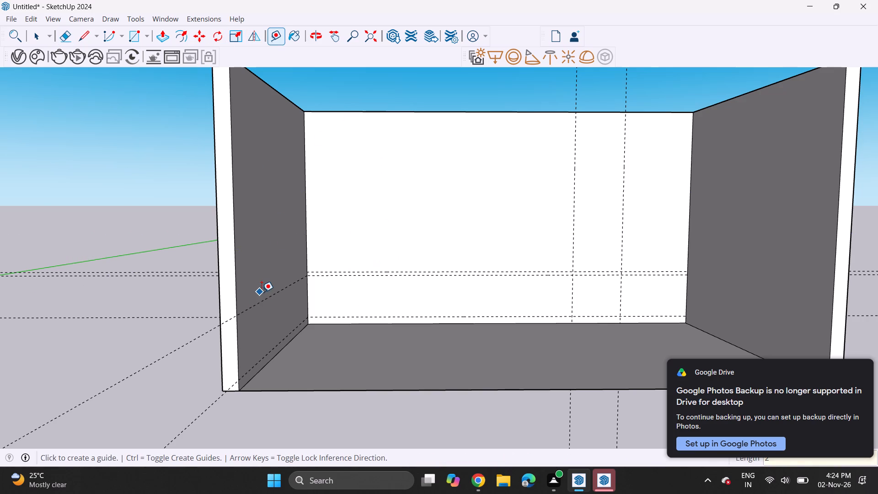
click(262, 299)
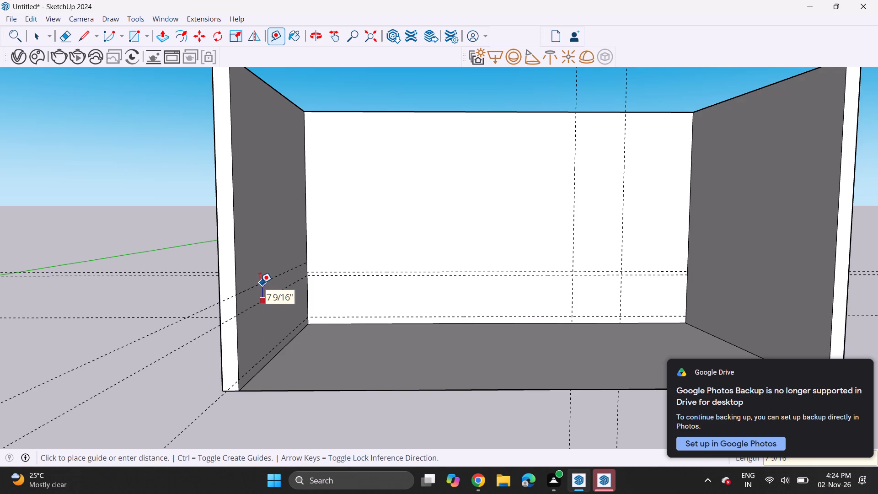
key(2)
key(Return)
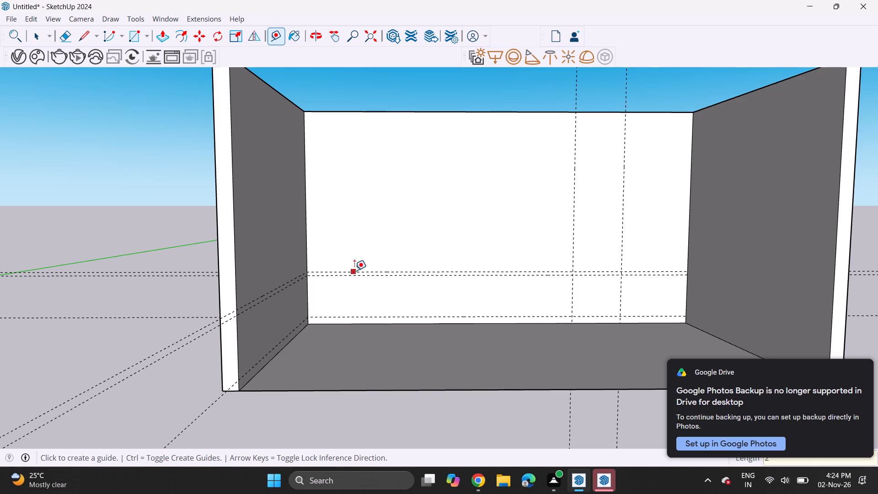
Place a guide 2' above the back wall's highest guide and a matching one along the left-hand wall.
click(354, 270)
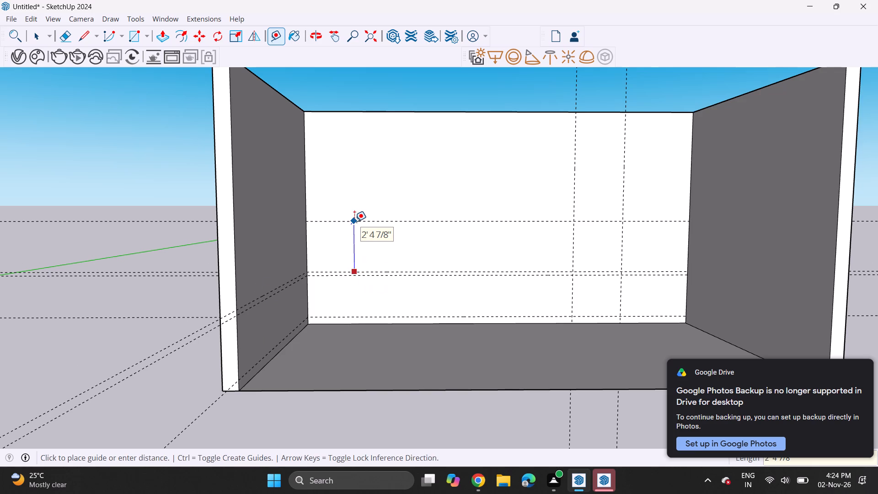
key(2)
key(apostrophe)
key(Return)
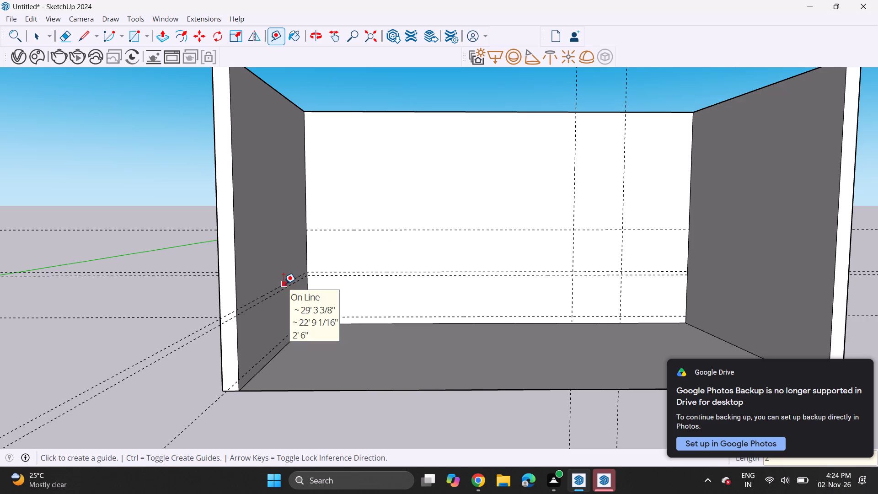
click(284, 284)
click(308, 232)
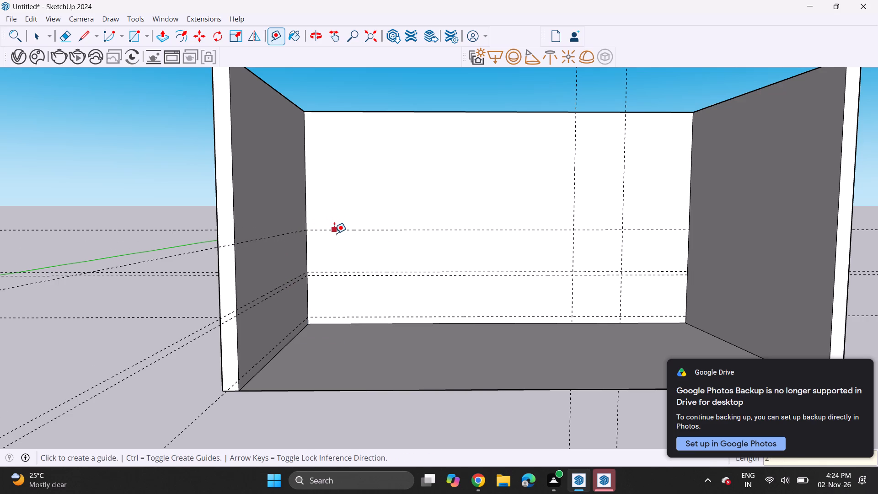
Add another guide 2' higher on the back wall, with a matching guide along the left-hand wall.
click(336, 229)
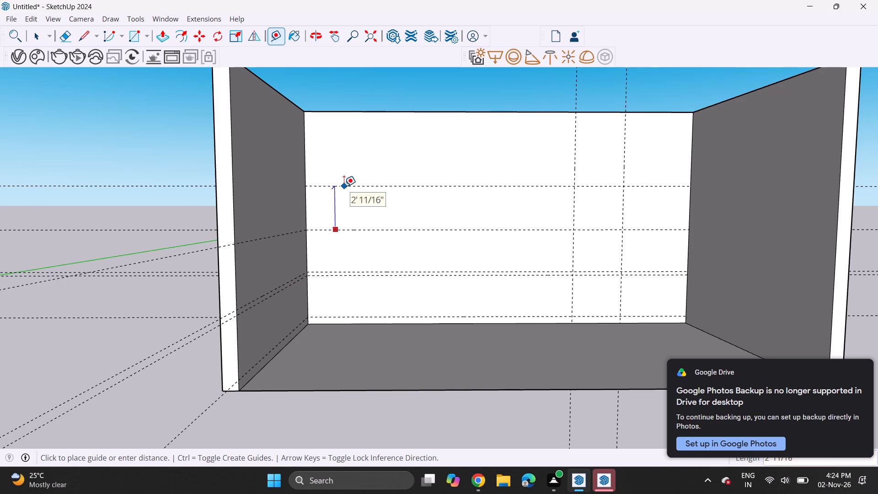
text(2')
key(Return)
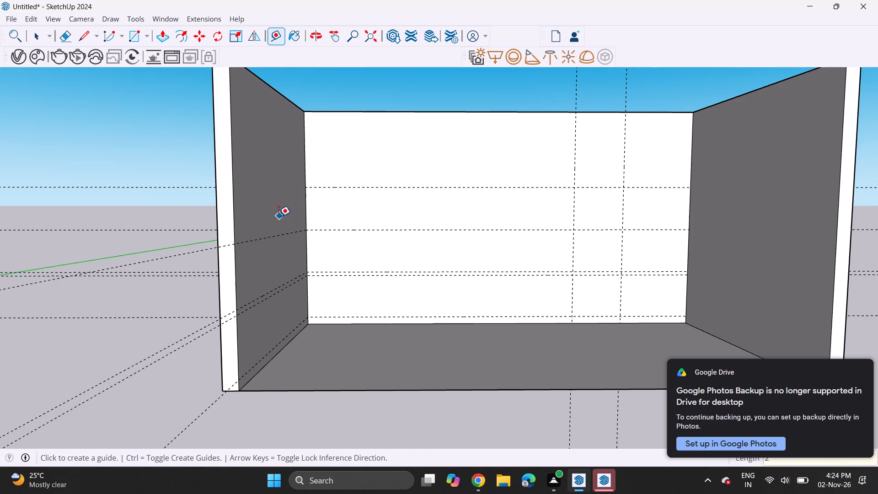
click(285, 238)
click(306, 187)
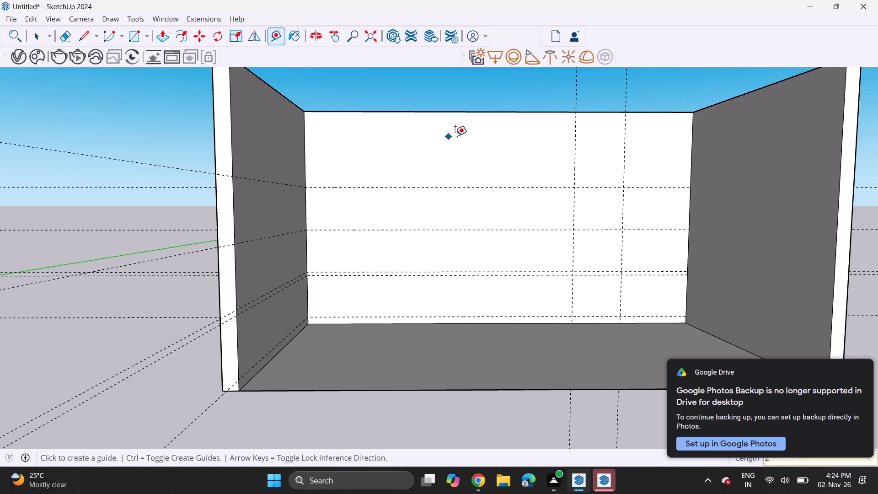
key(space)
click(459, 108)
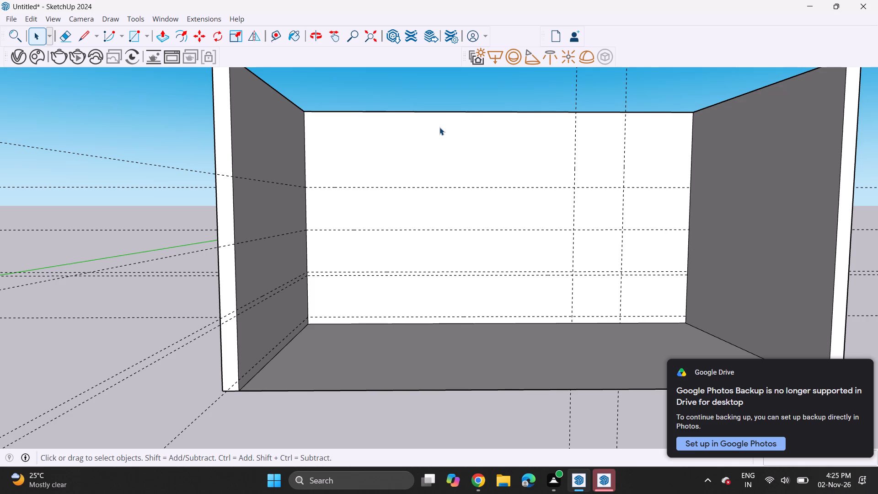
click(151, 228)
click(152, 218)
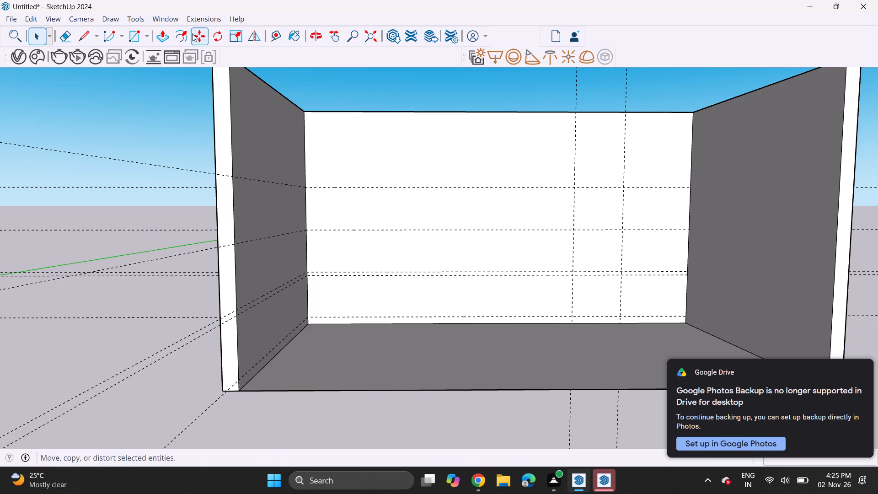
Draw a rectangle about 3' 2" wide and 6' 6" high on the back wall, from the right-hand corner's highest guide down to the floor.
click(136, 34)
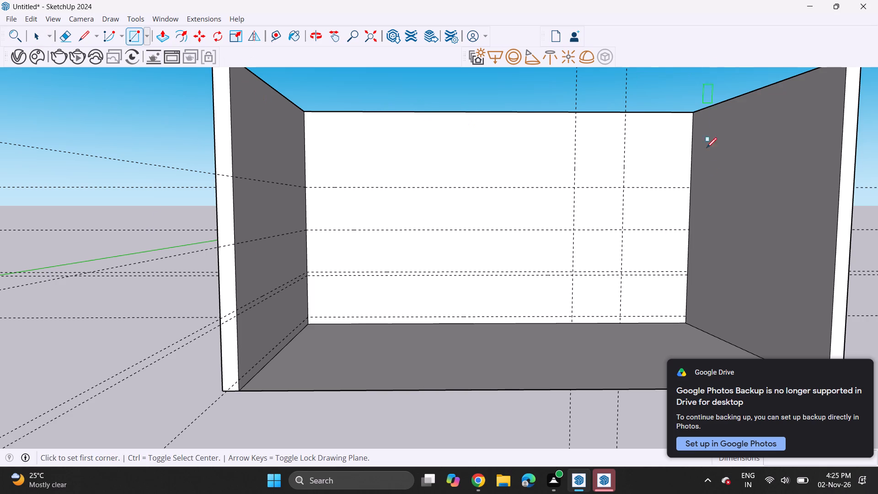
scroll(691, 186, up, 6)
click(692, 189)
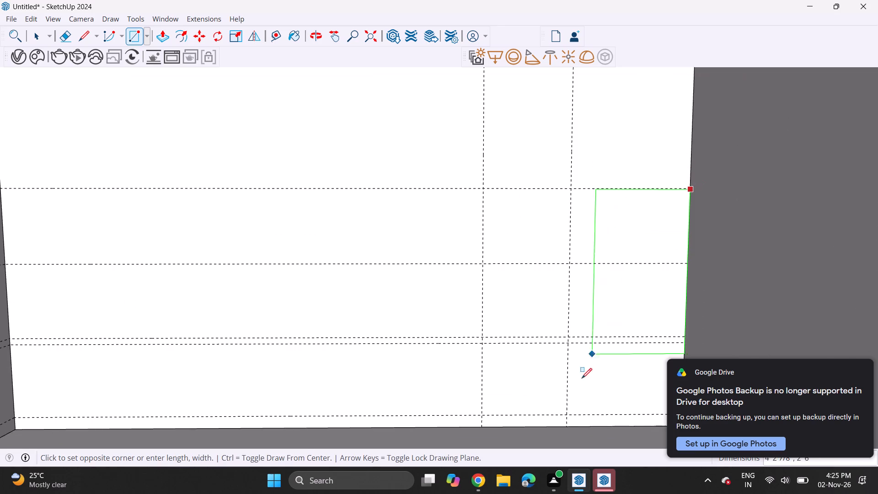
click(568, 425)
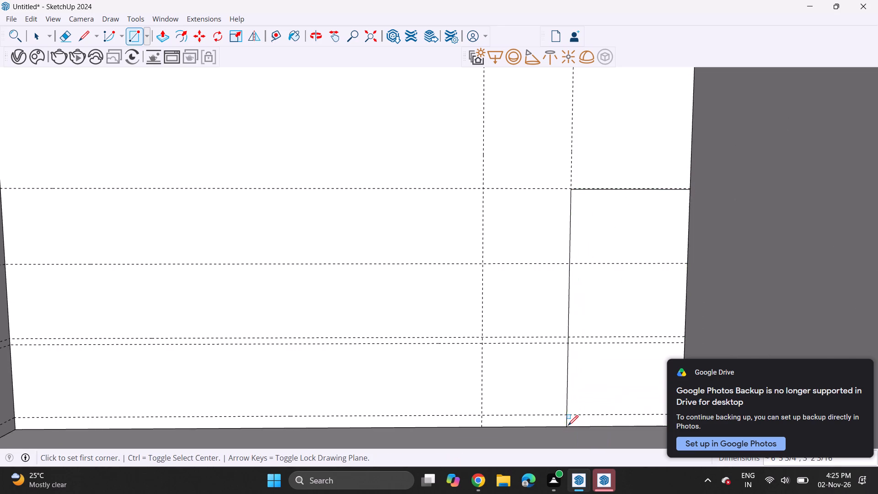
Draw a rectangle about 9" high across the top of the 3' 2" wide rectangle on the back wall.
scroll(565, 370, down, 7)
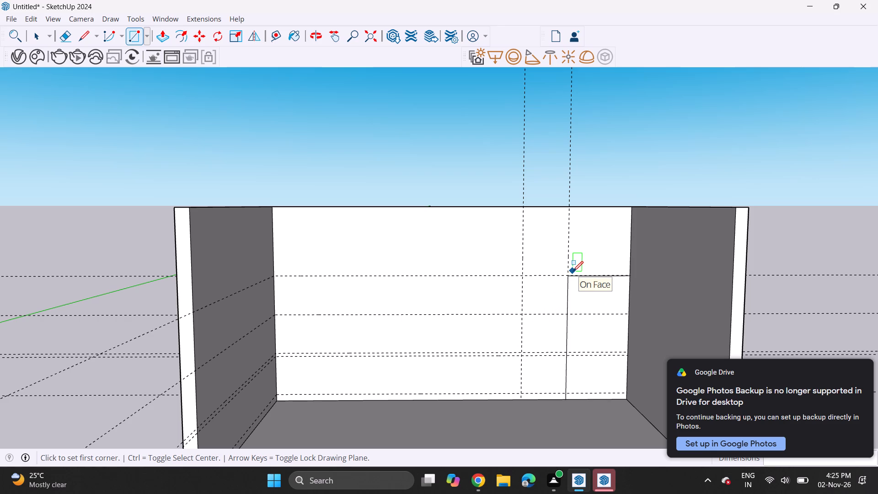
scroll(573, 271, up, 6)
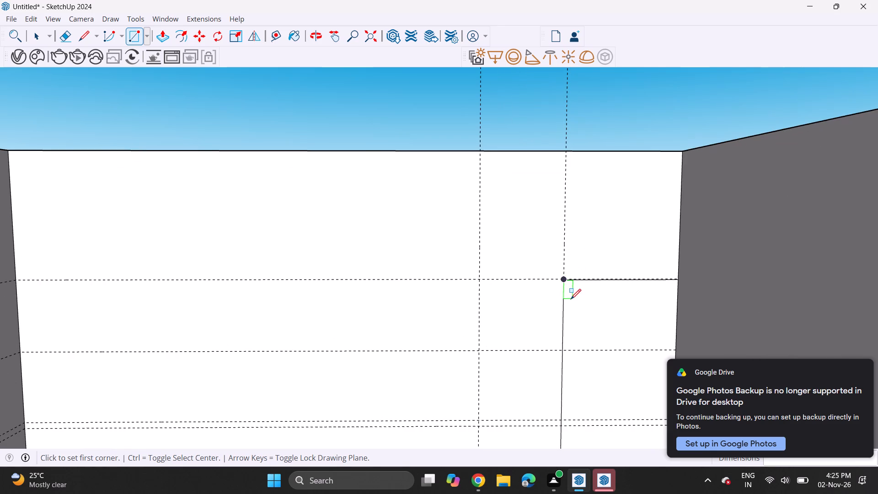
click(564, 280)
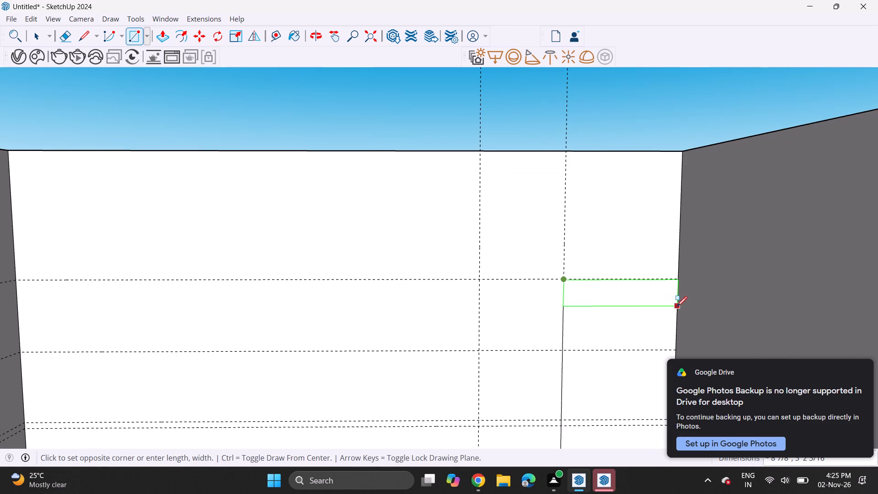
click(677, 306)
Draw a full-height rectangle, 2' 4" by 10', between the two vertical guides on the back wall.
scroll(493, 286, down, 7)
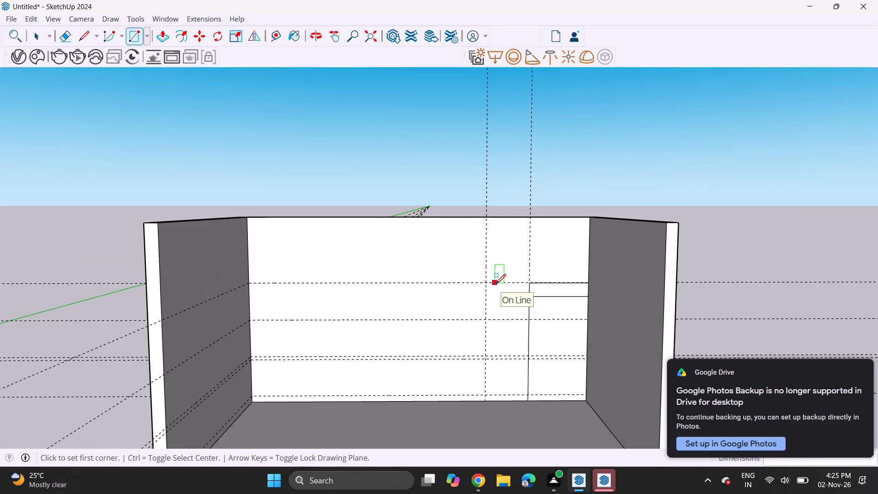
click(487, 216)
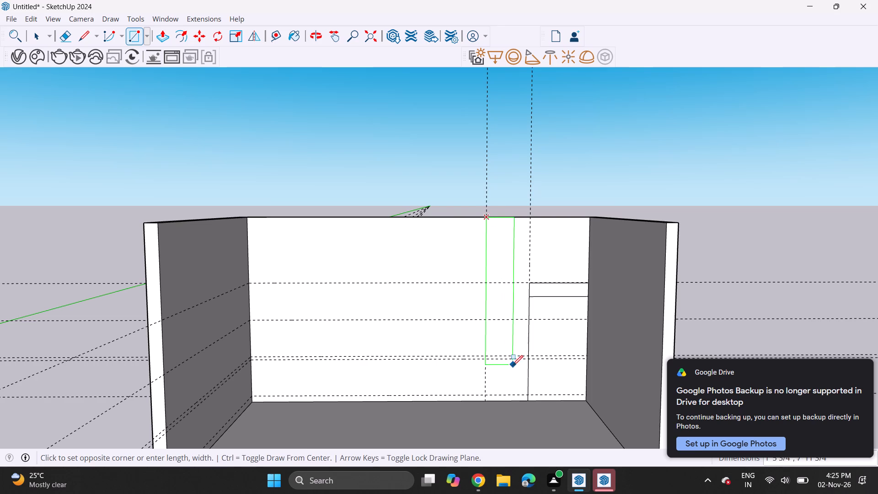
scroll(521, 377, up, 2)
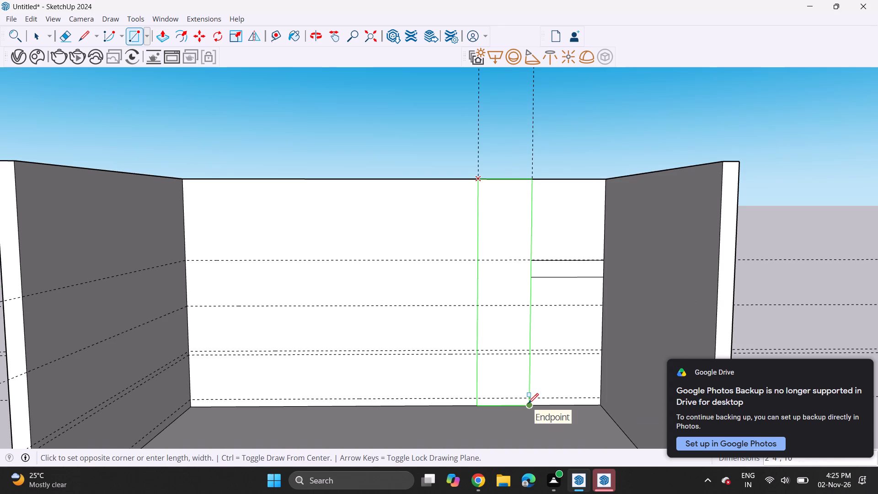
click(528, 403)
Draw 4" high base strips along the floor, 12' 8" long on the back wall and 10' 6" long on the left-hand wall.
scroll(480, 399, down, 3)
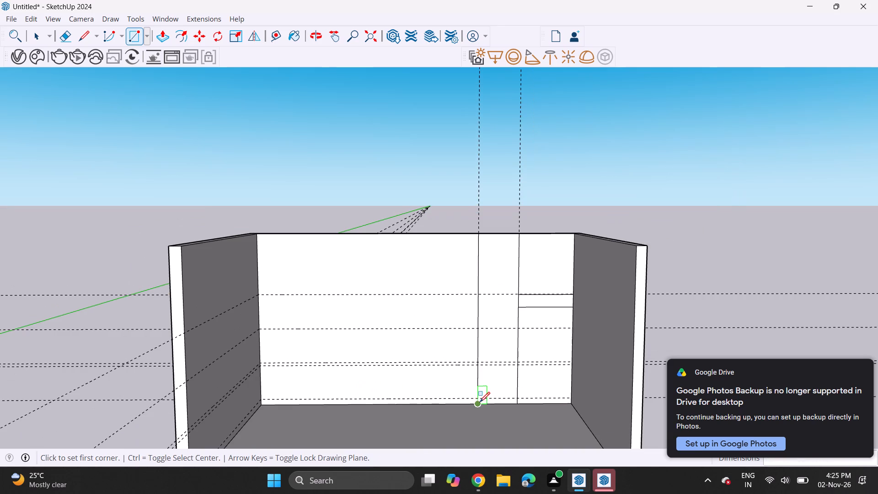
click(480, 403)
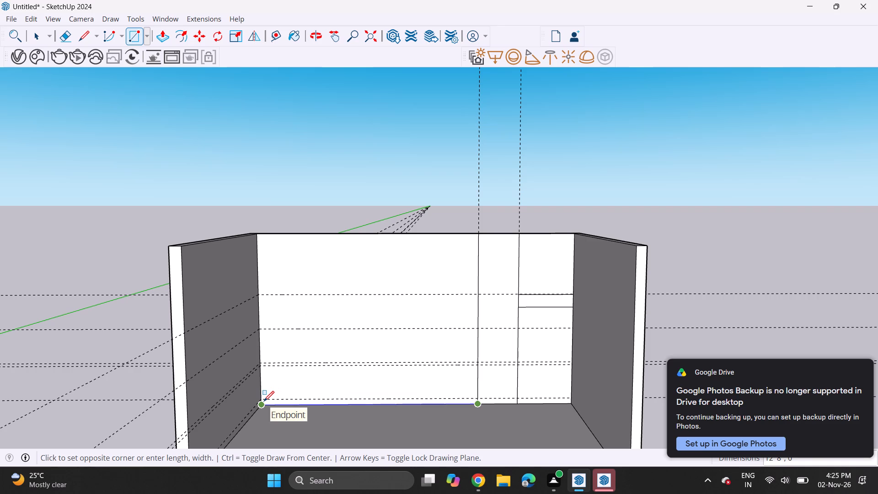
scroll(254, 395, up, 4)
click(262, 402)
scroll(264, 402, down, 6)
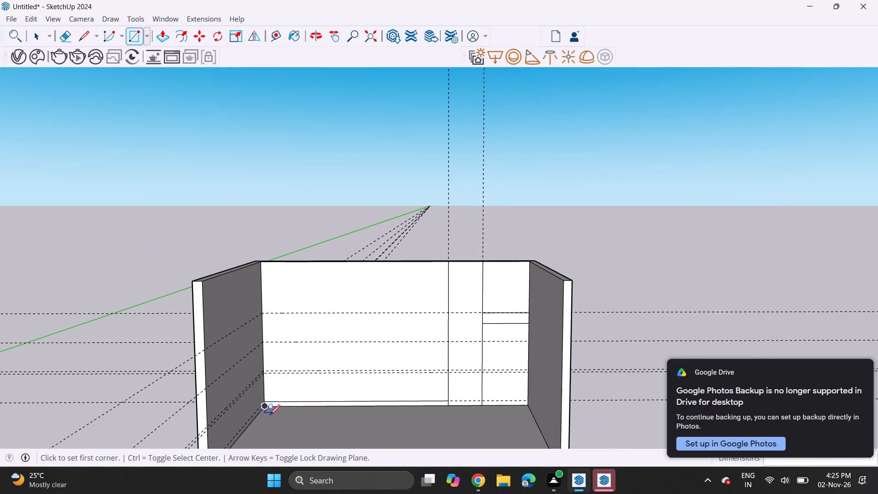
shift+middle_drag(273, 411, 284, 329)
middle_drag(279, 338, 272, 349)
middle_drag(266, 354, 258, 360)
scroll(223, 382, up, 4)
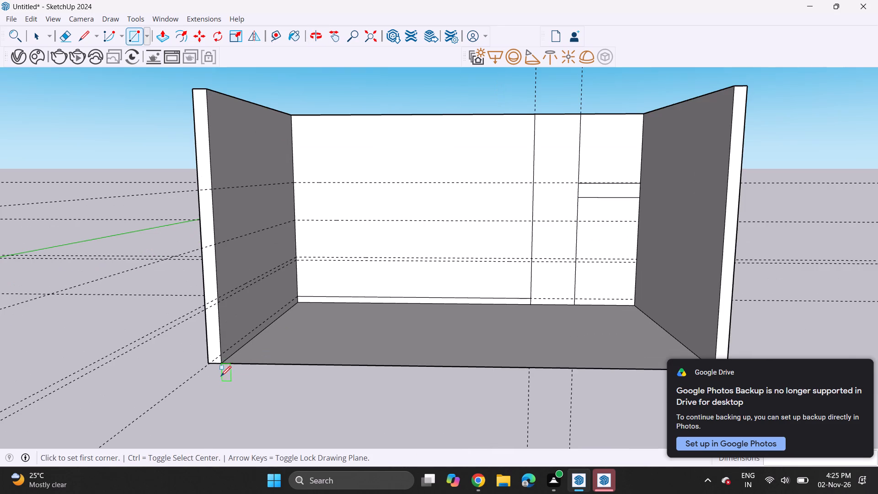
click(225, 364)
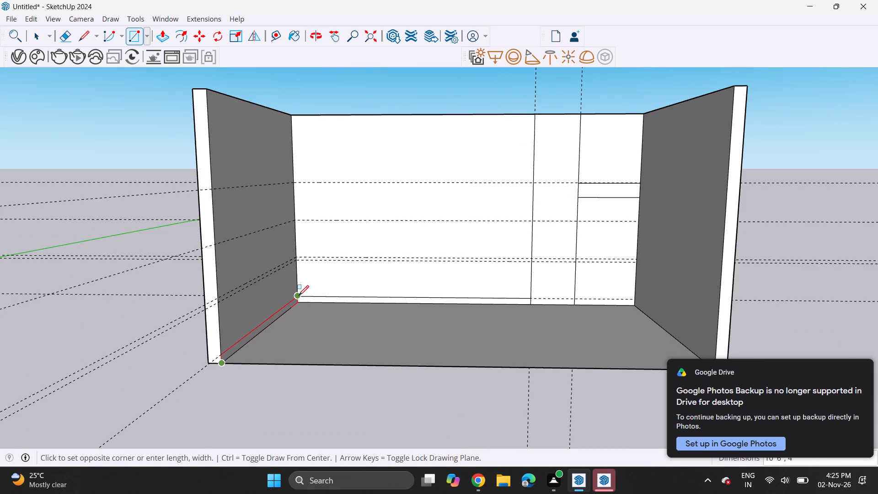
click(299, 295)
Draw a 2' high rectangle above the left-hand wall's base strip and a 2" strip directly above it, both 10' 6" long.
click(294, 262)
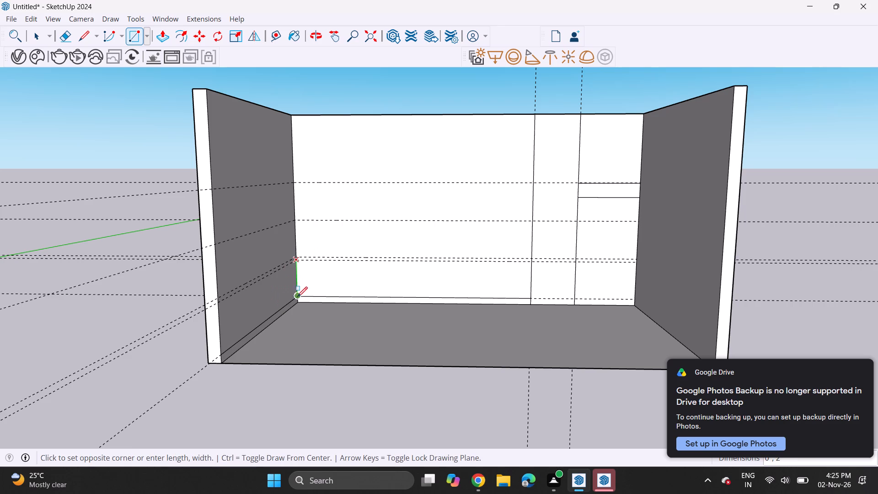
click(218, 349)
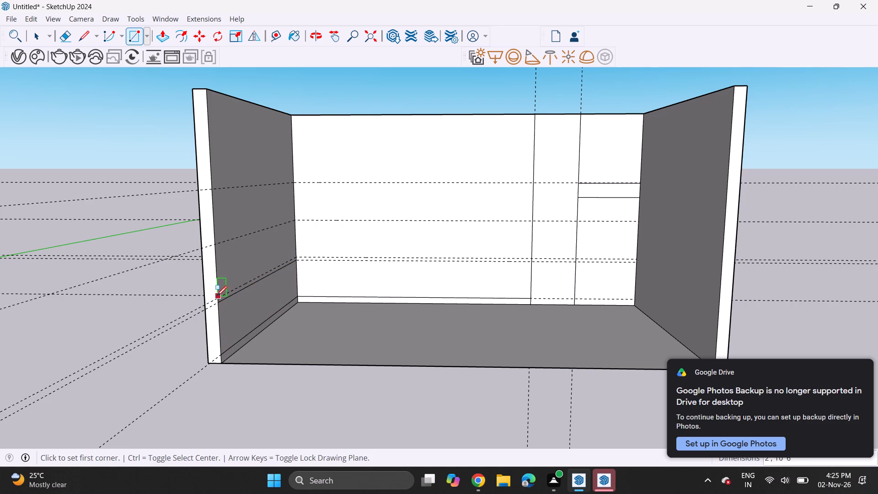
click(216, 296)
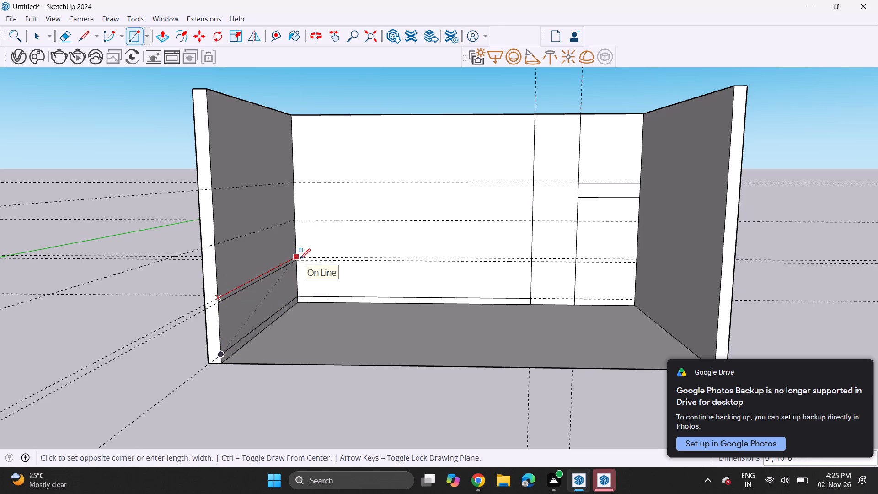
scroll(298, 263, up, 9)
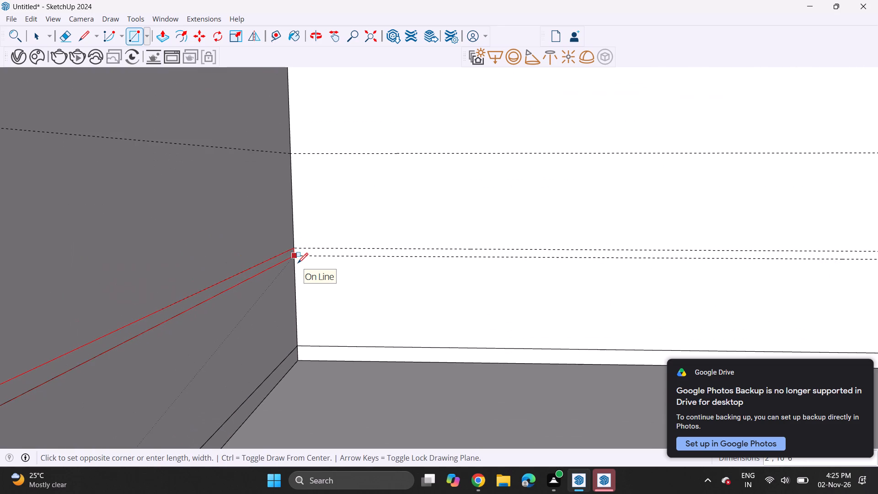
click(298, 263)
Draw two 12' 8" long rectangles on the back wall: 2" high between the closely spaced guides and 2' high between the two highest guides.
click(294, 247)
scroll(462, 241, down, 5)
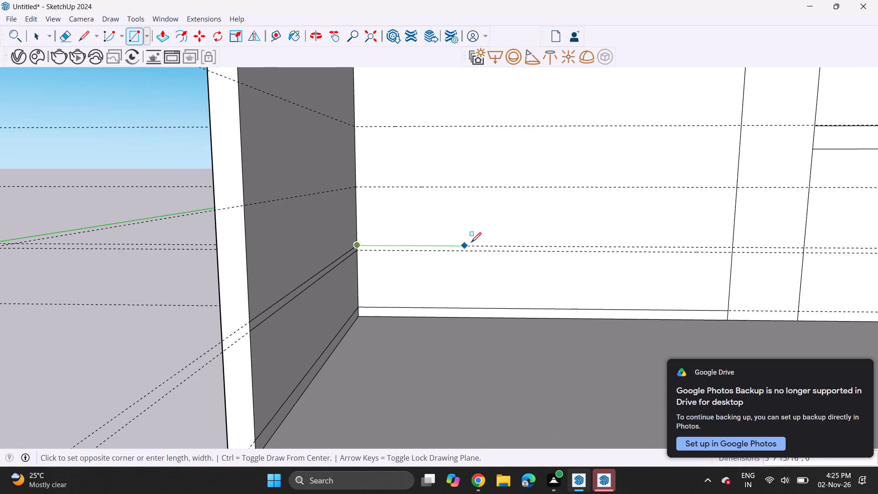
click(732, 255)
click(740, 187)
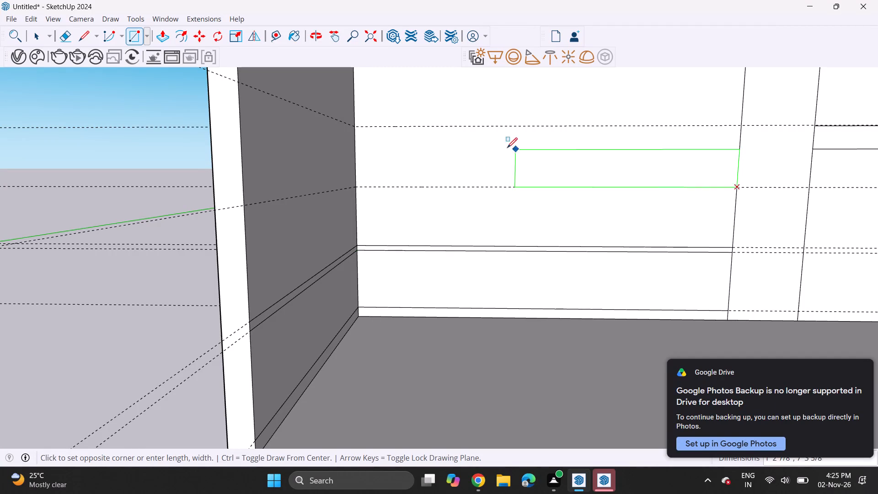
click(356, 127)
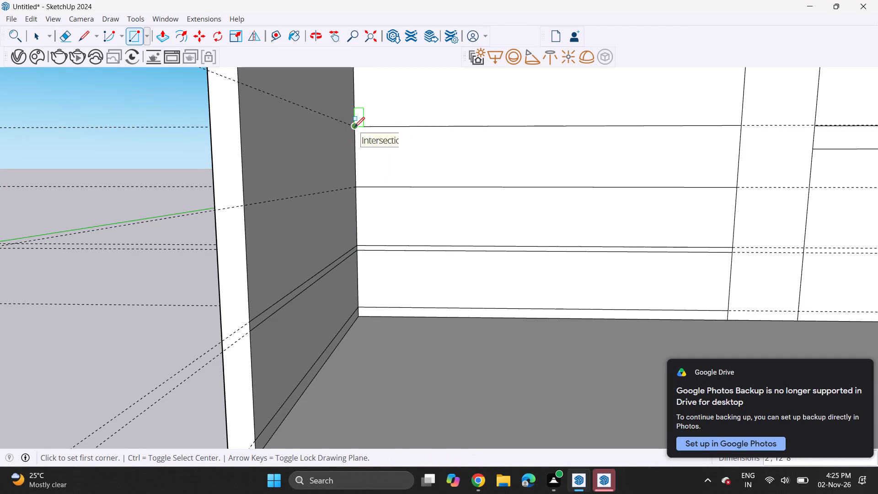
Draw a 2' high, 10' 6" long rectangle on the left-hand wall between its two highest guides.
click(354, 127)
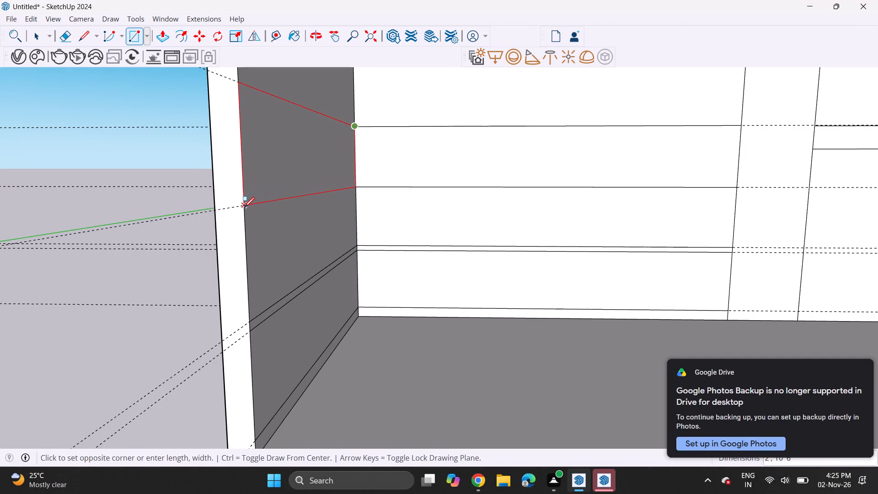
click(244, 206)
scroll(444, 185, down, 4)
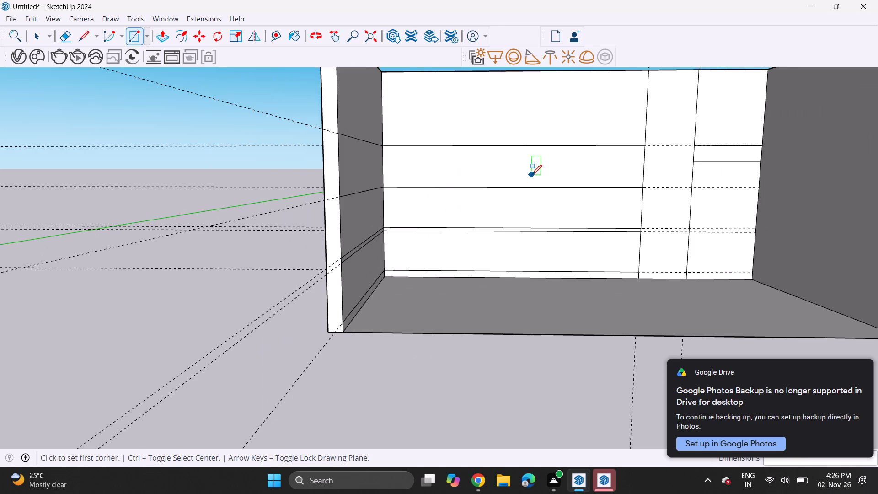
shift+middle_drag(530, 175, 467, 230)
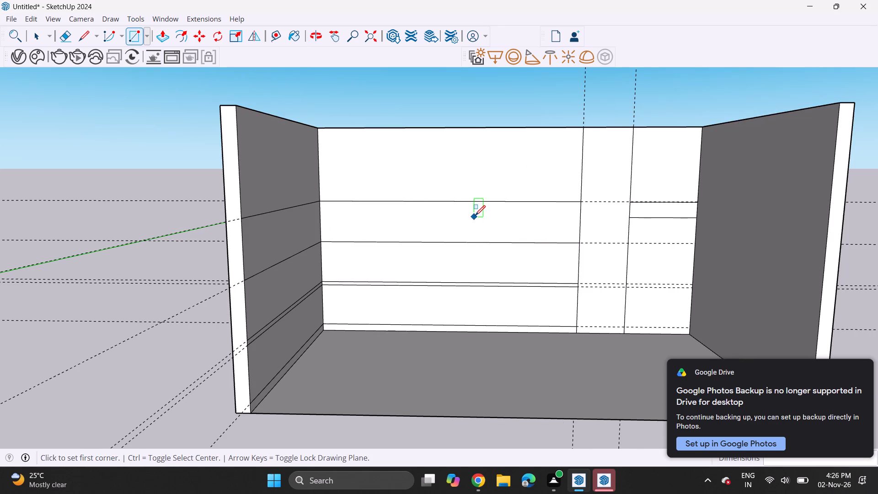
middle_drag(471, 214, 425, 240)
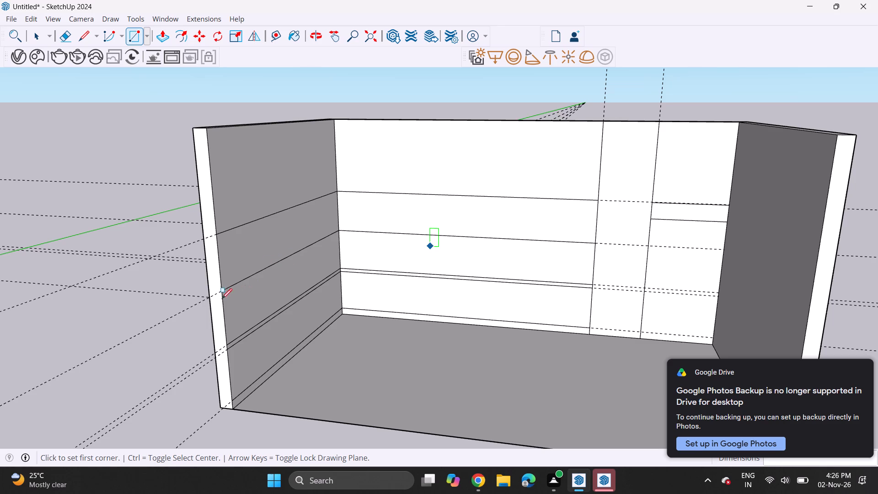
key(space)
key(space)
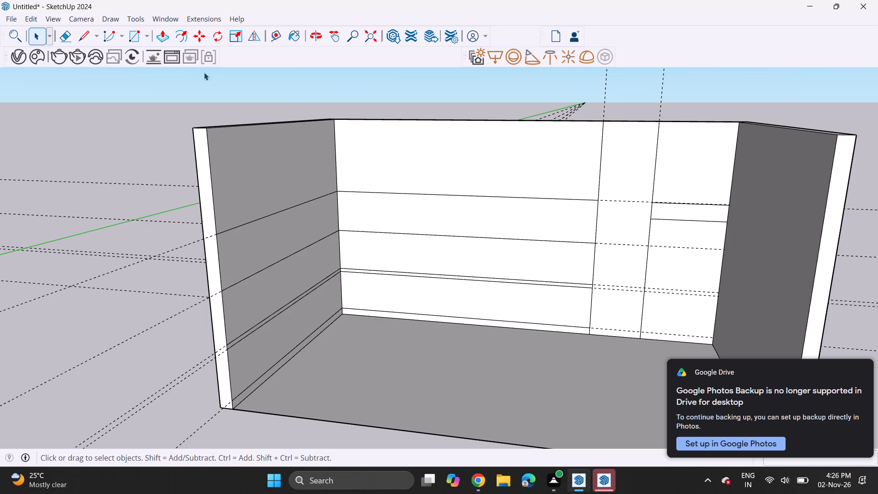
Push/pull the base strips on the back and left-hand walls out 1' 9" into the room.
click(162, 39)
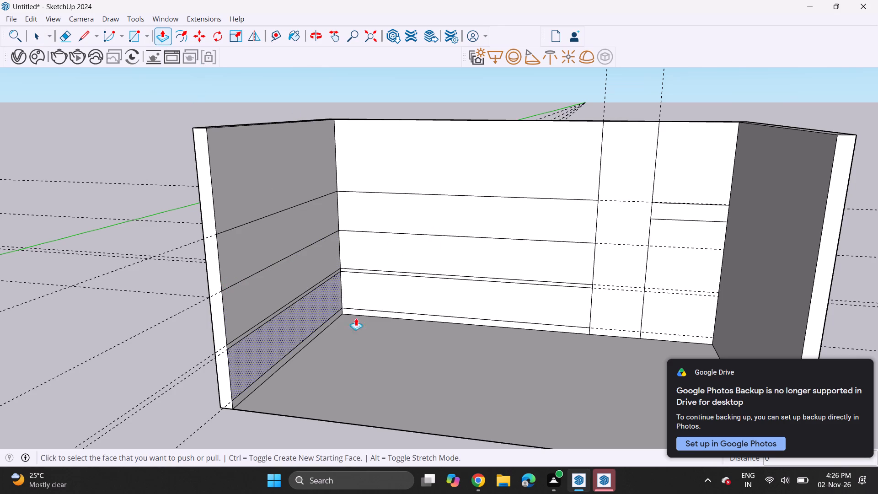
scroll(436, 328, up, 1)
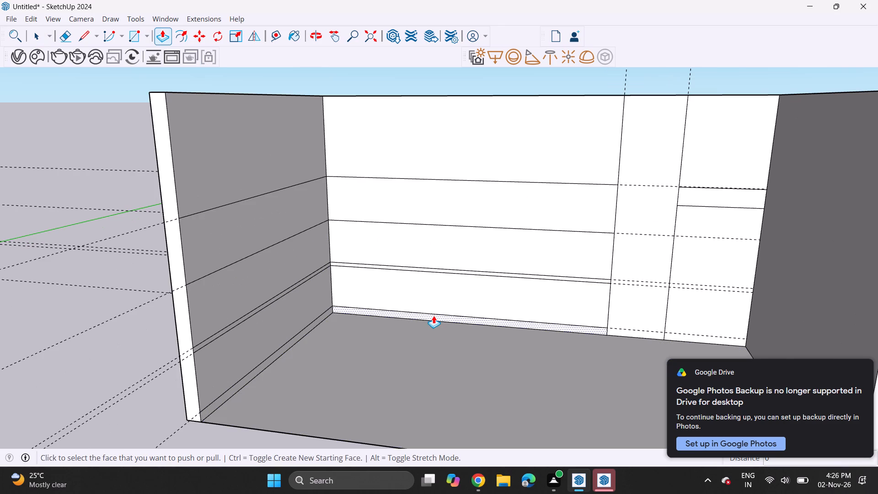
click(434, 316)
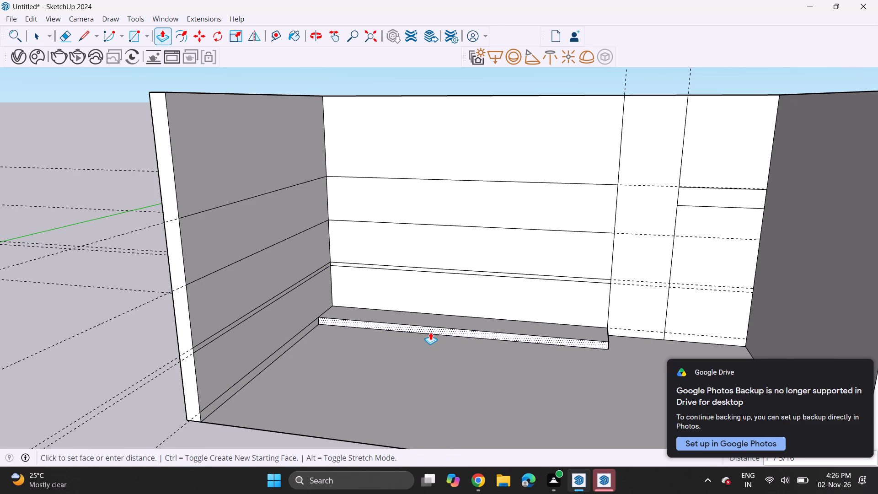
key(1)
key(apostrophe)
key(9)
key(Return)
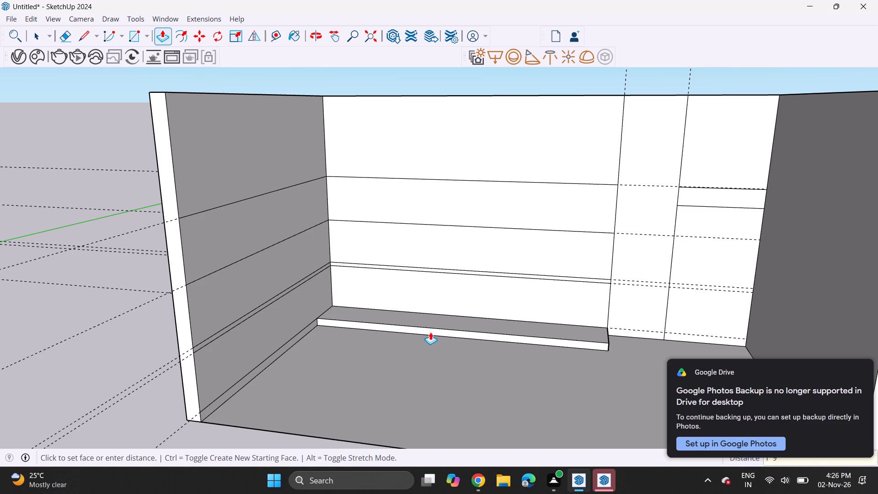
double_click(294, 342)
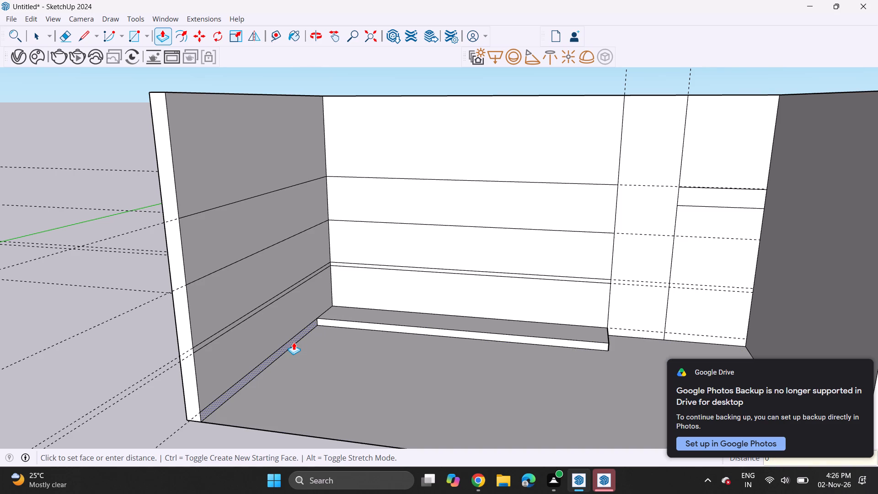
Push/pull the 2' high rectangles above the base strips out 2' on the back and left-hand walls.
click(400, 287)
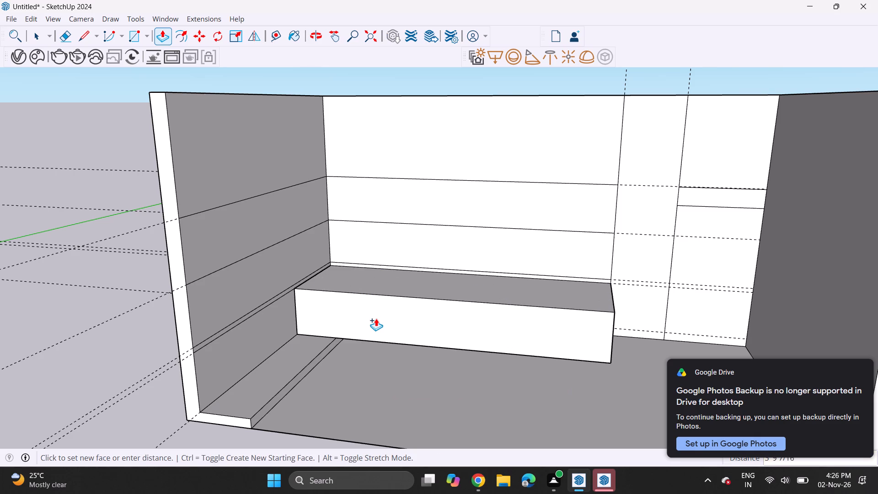
key(2)
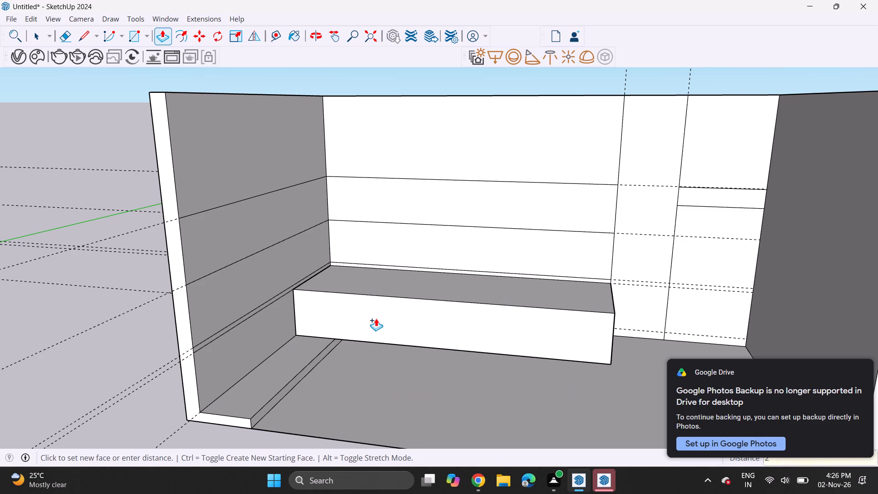
key(apostrophe)
key(Return)
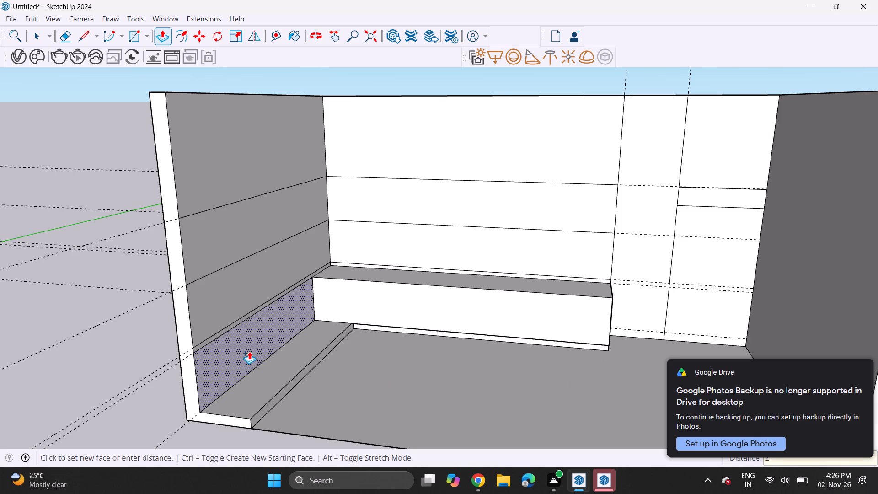
double_click(249, 351)
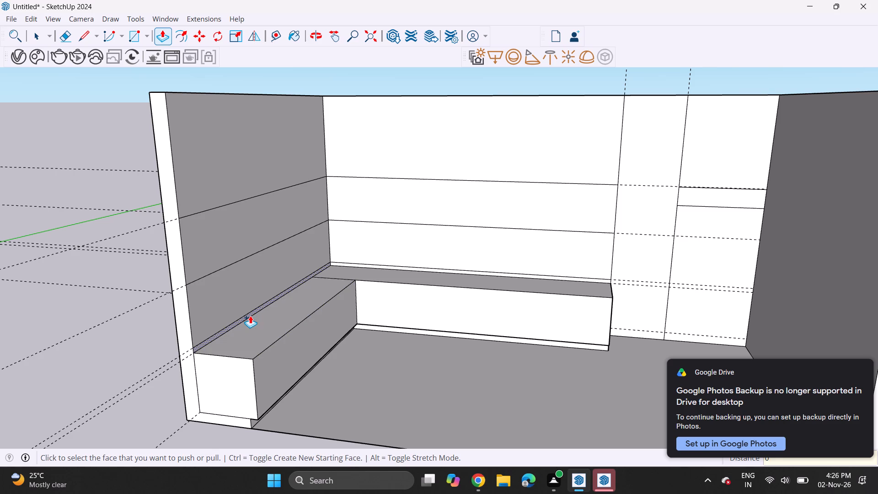
Push/pull the 2" strips above the base cabinets out 2' 2" on both walls to form the countertop.
click(250, 316)
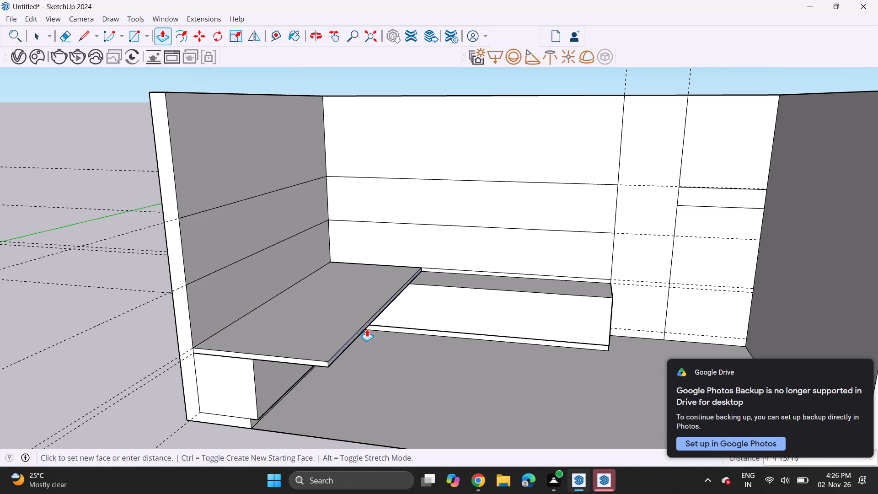
text(2\)
key(BackSpace)
text('2)
key(Return)
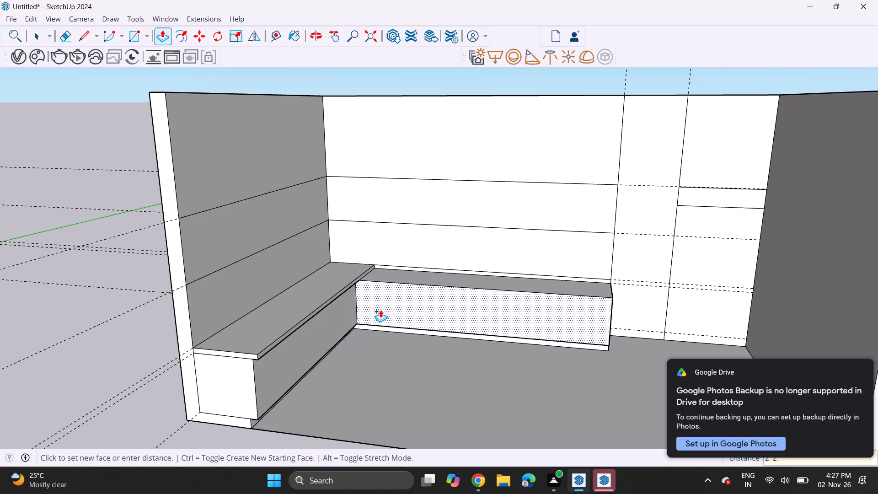
double_click(410, 270)
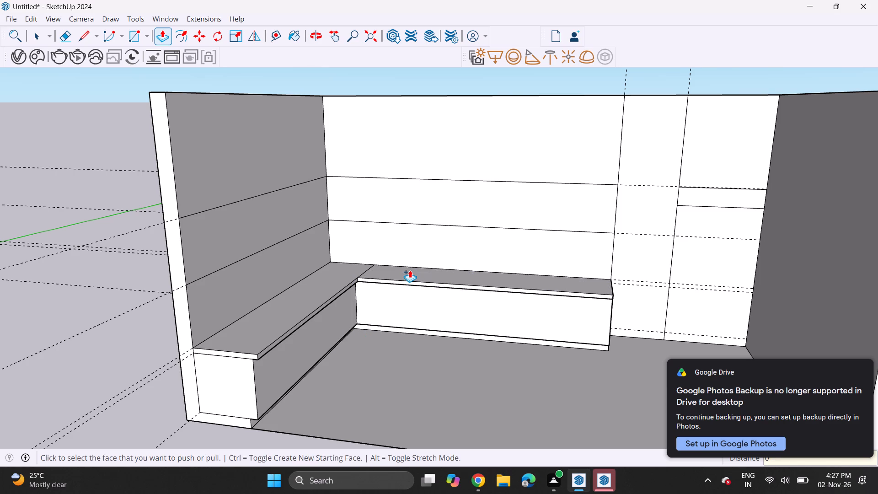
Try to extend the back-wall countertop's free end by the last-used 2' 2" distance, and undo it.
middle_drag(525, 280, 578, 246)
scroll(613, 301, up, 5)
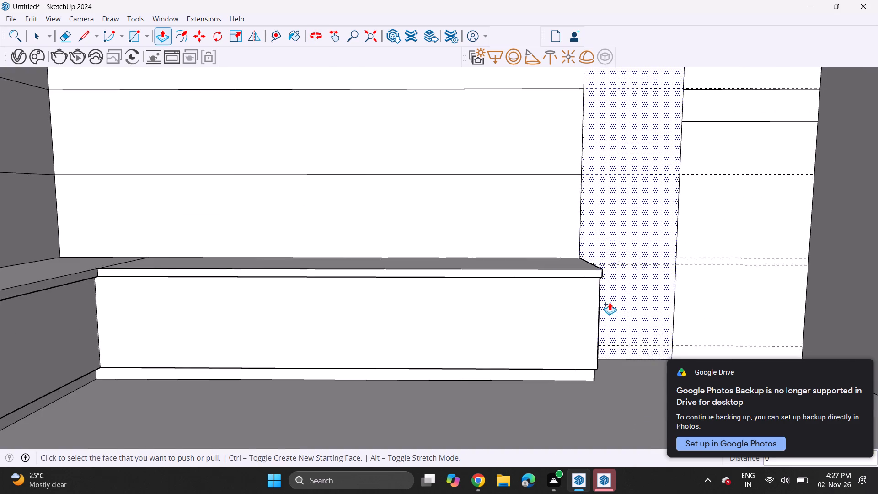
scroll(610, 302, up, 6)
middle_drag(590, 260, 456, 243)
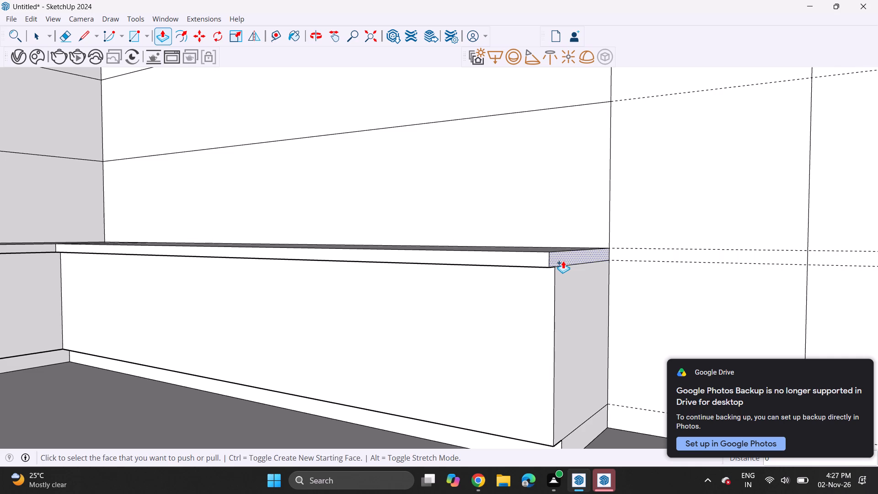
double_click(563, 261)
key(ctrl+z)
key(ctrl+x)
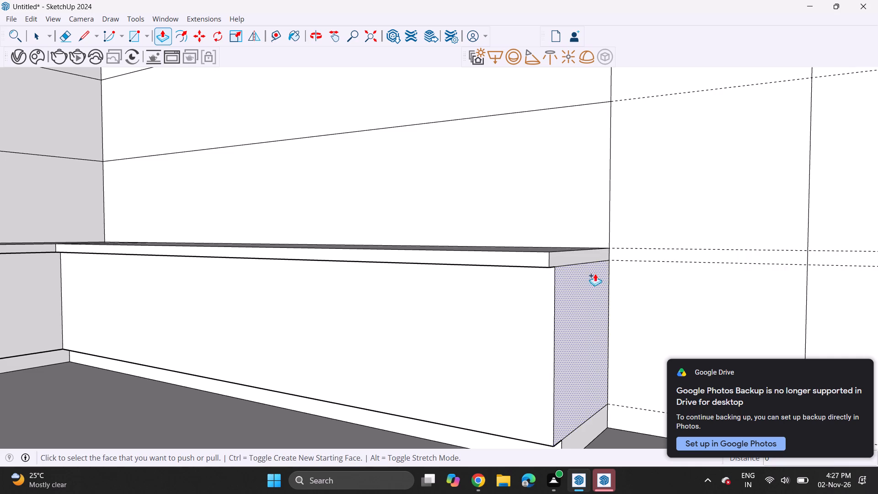
Extend the back-wall countertop's free end face by 2" beyond the base cabinet.
scroll(576, 273, up, 4)
click(560, 254)
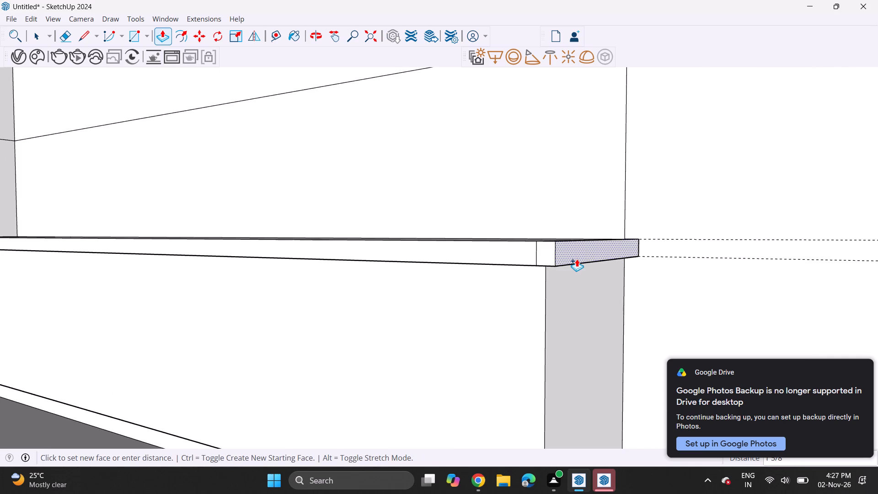
key(2)
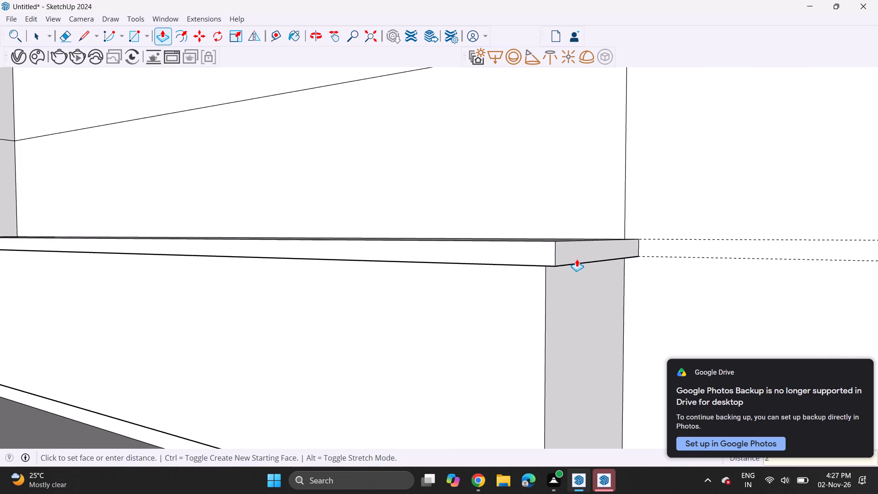
key(Return)
Push/pull the 2' high upper rectangles on the left-hand and back walls out 1' 6" to form wall cabinets.
scroll(575, 259, down, 3)
middle_drag(588, 254, 663, 239)
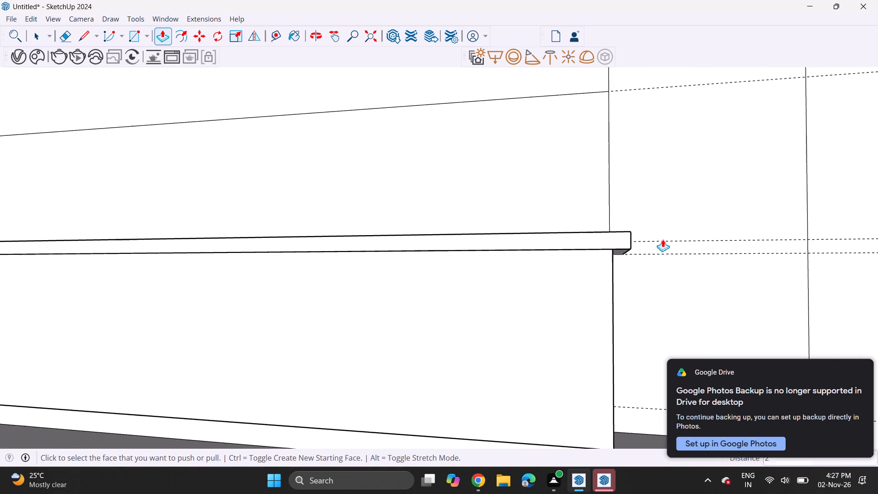
scroll(660, 241, down, 8)
middle_drag(539, 251, 578, 250)
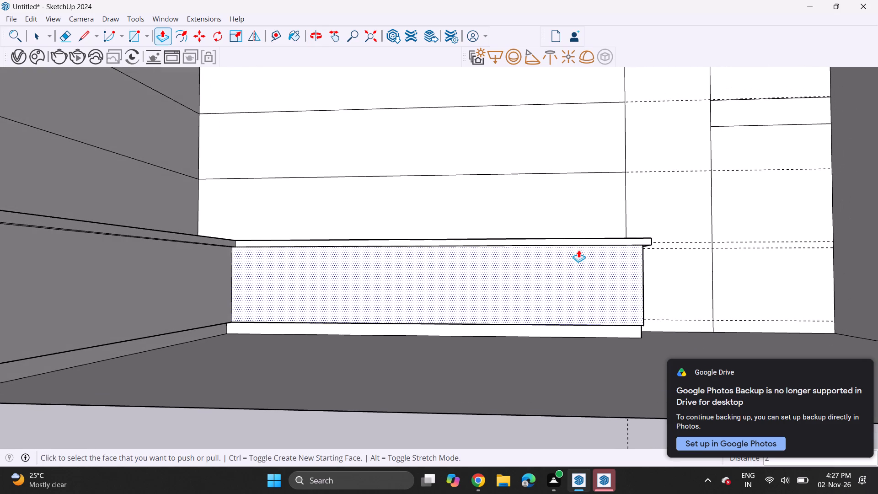
scroll(578, 251, down, 2)
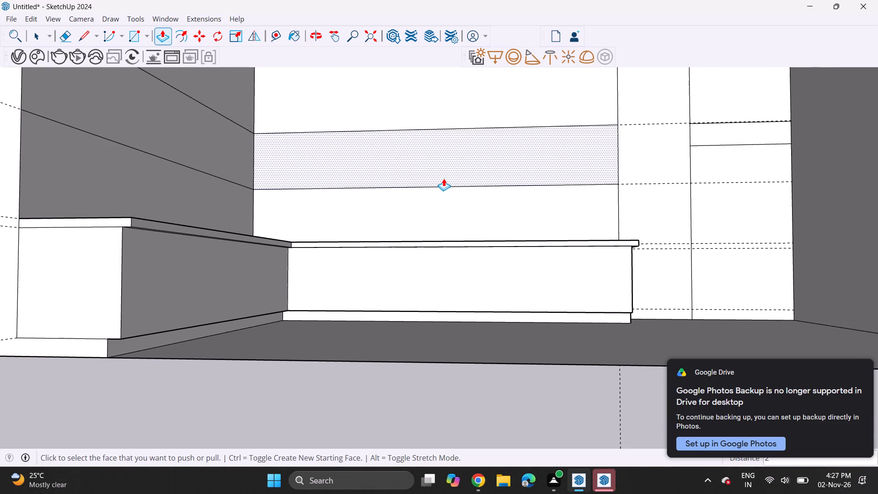
middle_drag(453, 181, 518, 233)
middle_drag(524, 247, 514, 278)
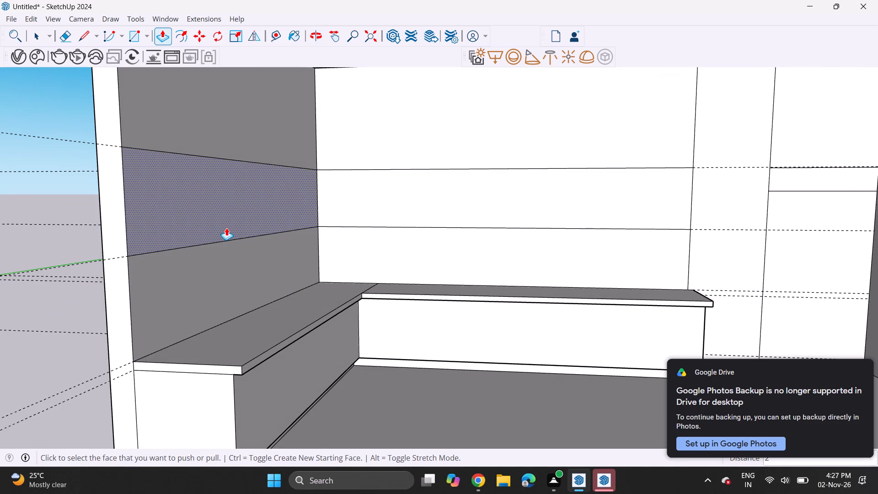
click(226, 228)
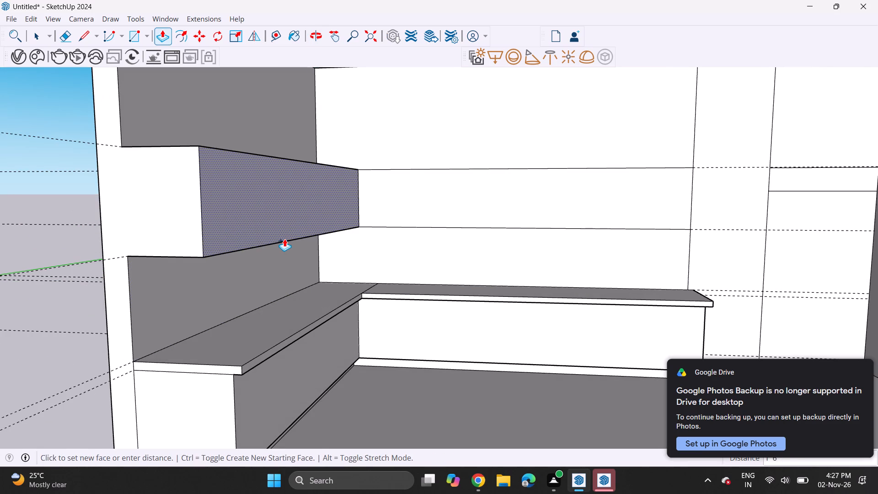
key(1)
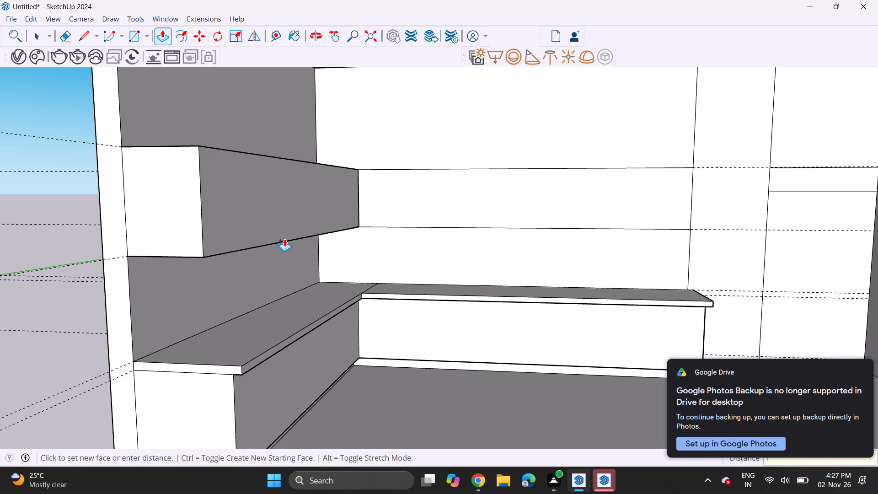
key(apostrophe)
key(6)
key(Return)
double_click(425, 190)
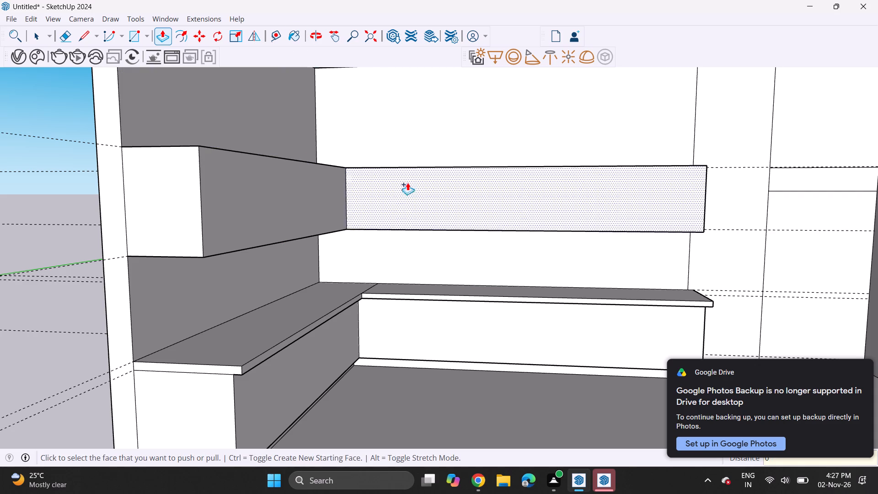
Push/pull the wall areas above the wall cabinets out 2' on the left-hand and back walls.
click(280, 142)
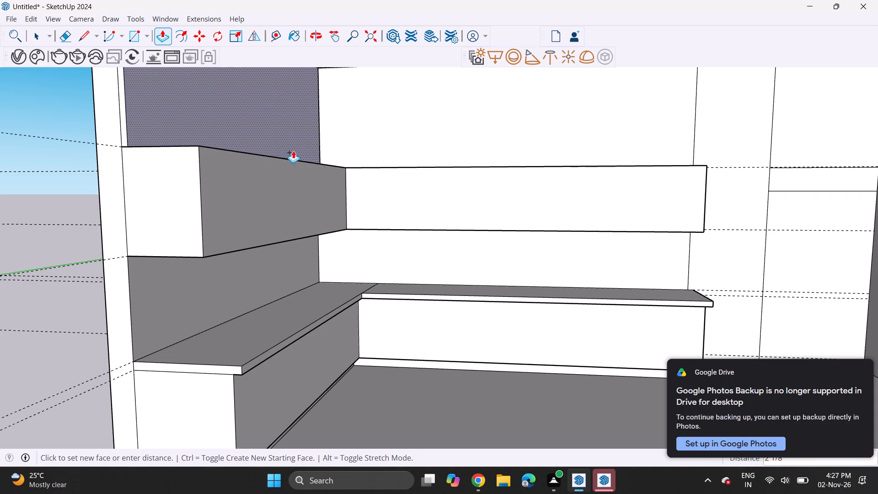
key(2)
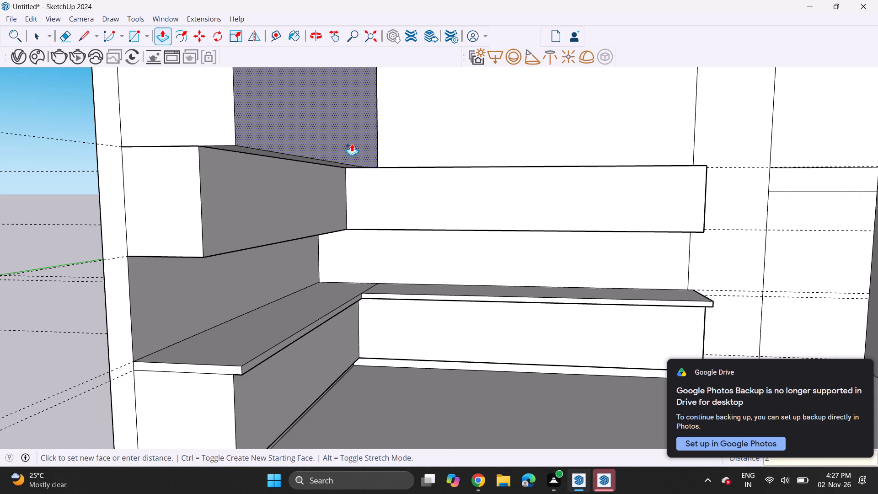
key(apostrophe)
key(Return)
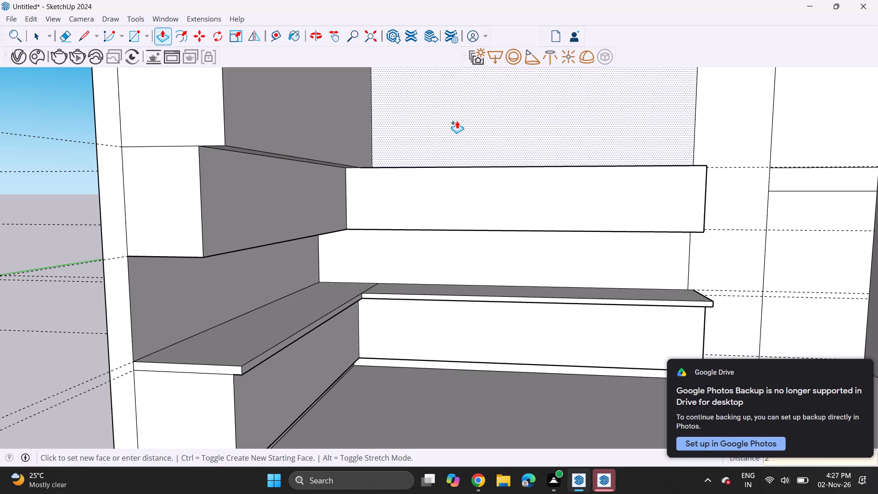
double_click(457, 121)
Place guides 2' above the bottom edges of the topmost boxes on the back and left-hand walls.
middle_drag(671, 108, 608, 86)
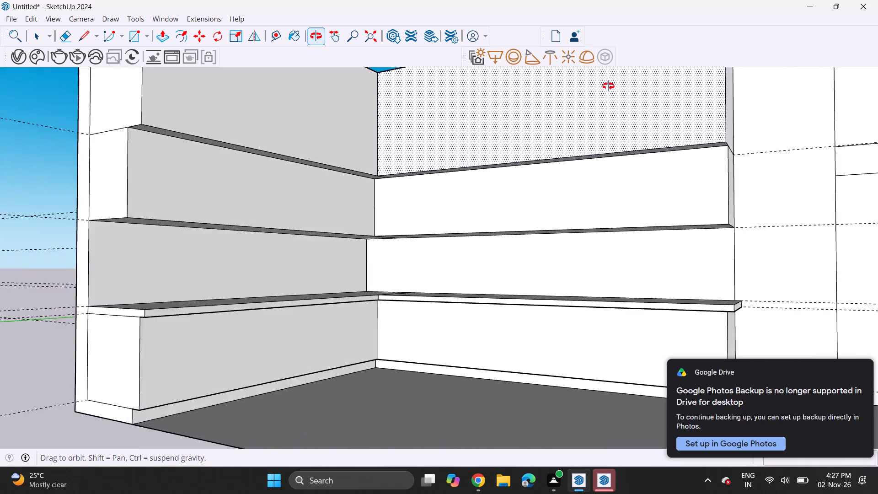
middle_drag(608, 86, 681, 123)
scroll(669, 121, down, 5)
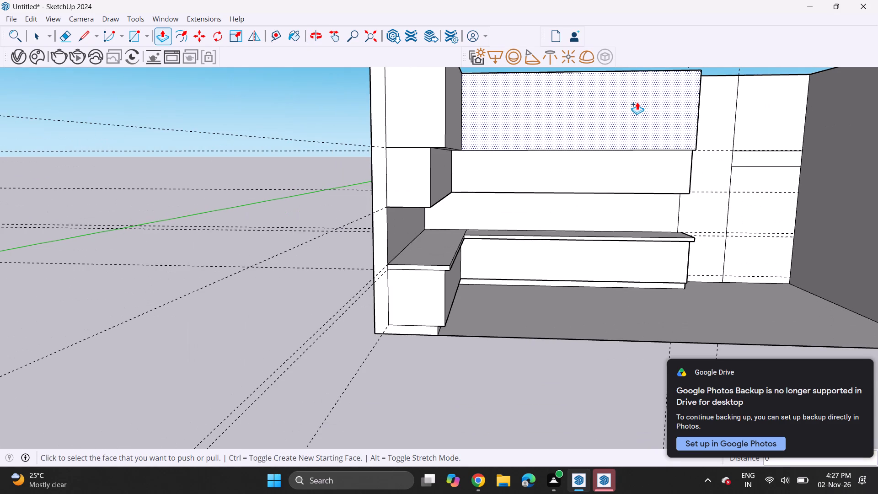
shift+middle_drag(636, 102, 476, 171)
middle_drag(455, 144, 456, 263)
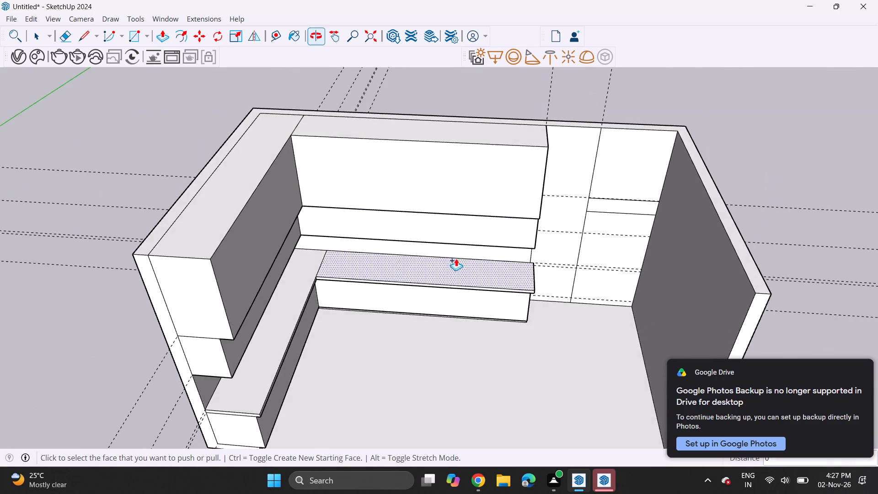
scroll(436, 132, up, 3)
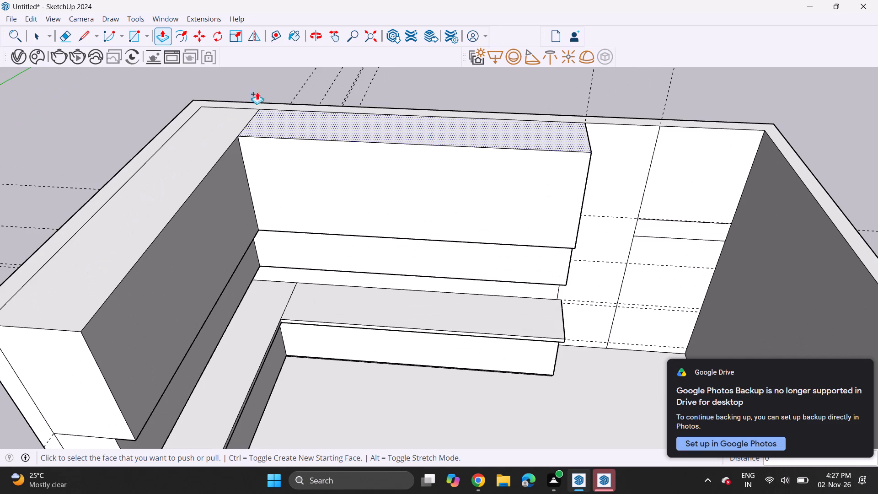
click(274, 35)
middle_drag(396, 223, 396, 124)
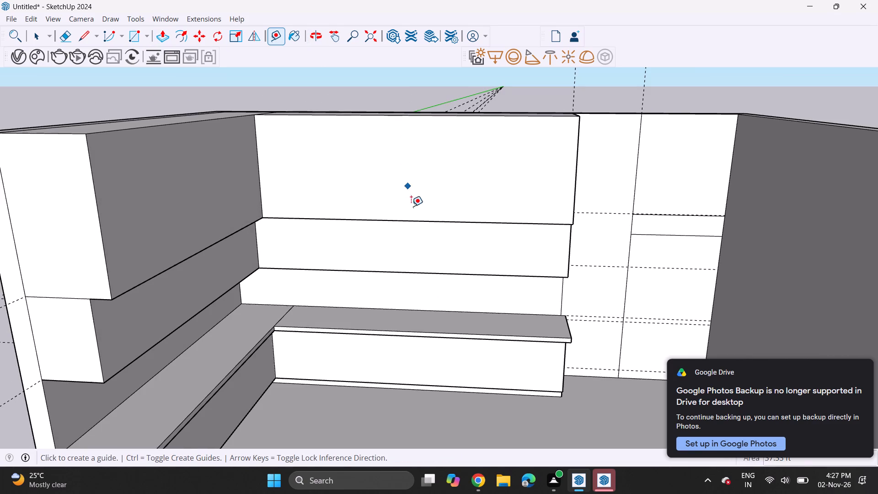
click(418, 223)
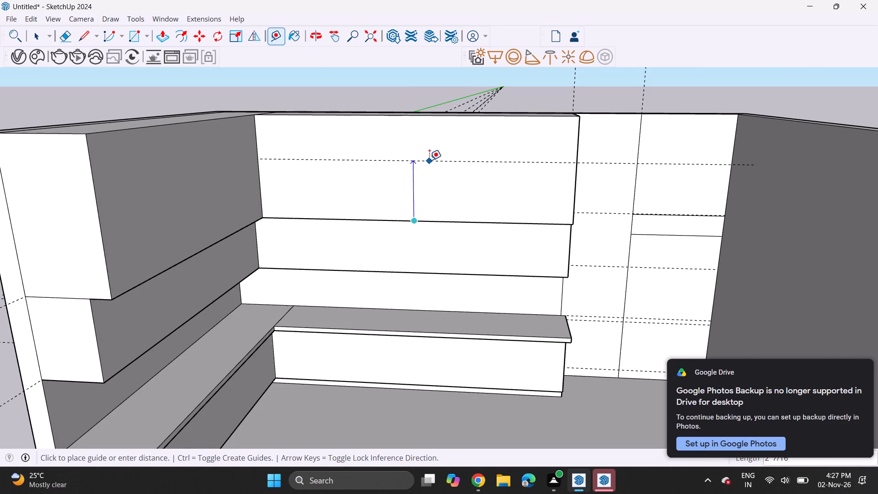
text(2')
key(Return)
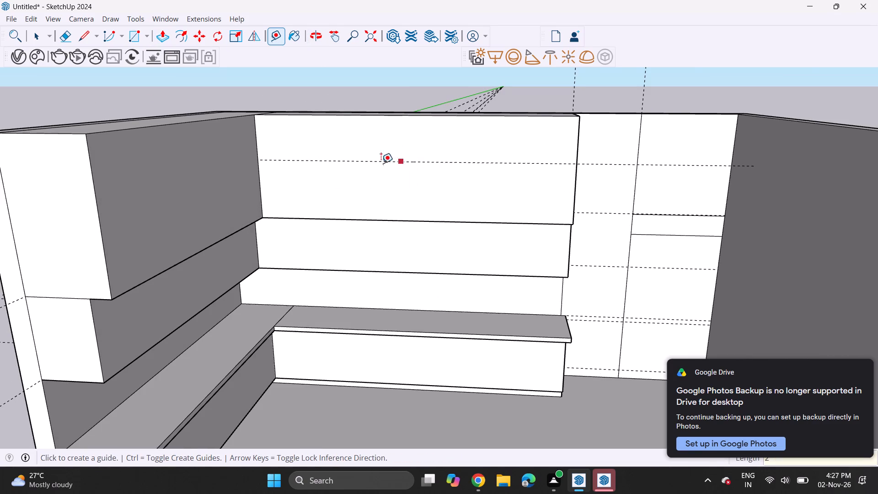
middle_drag(248, 192, 238, 118)
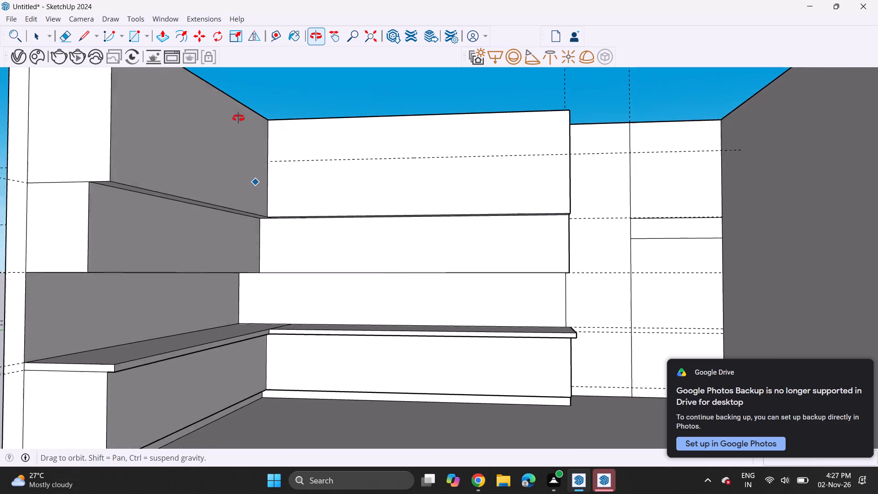
middle_drag(238, 118, 209, 141)
click(203, 219)
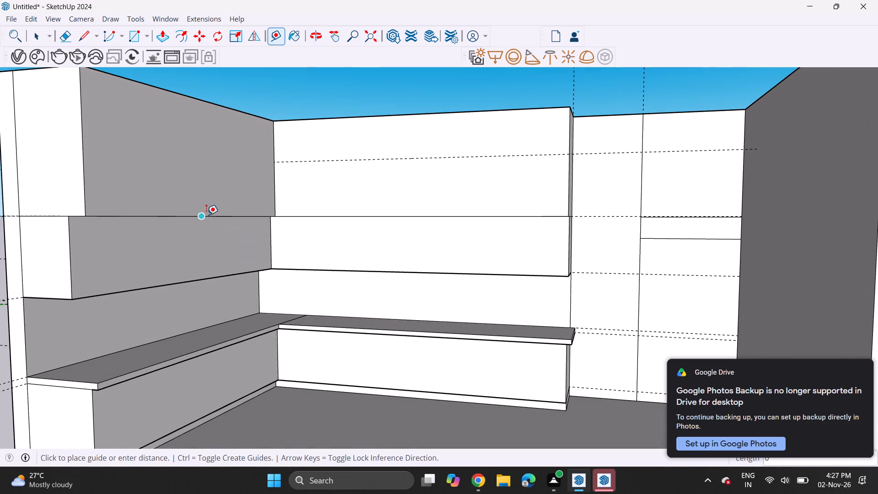
click(275, 164)
Push the topmost box's top face on the left-hand wall down to the guide, and lower the back-wall box equally.
scroll(296, 140, down, 4)
middle_drag(297, 134, 299, 139)
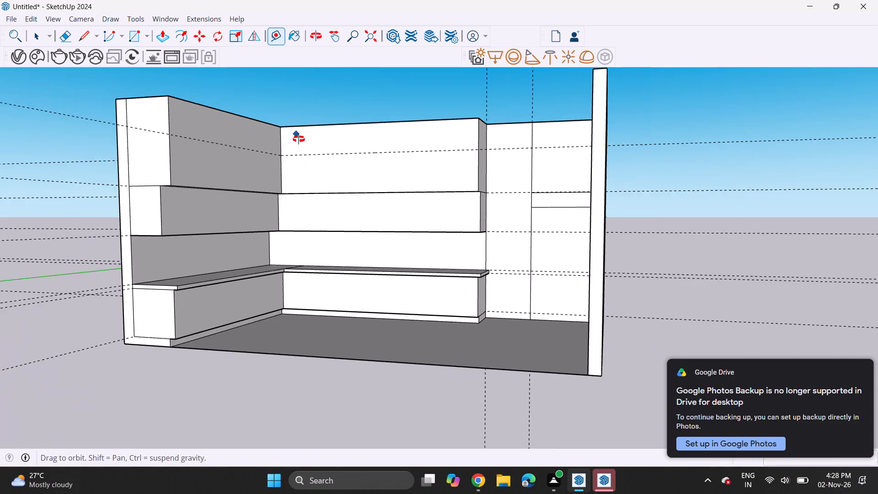
middle_drag(299, 139, 312, 194)
middle_click(313, 206)
scroll(197, 82, up, 3)
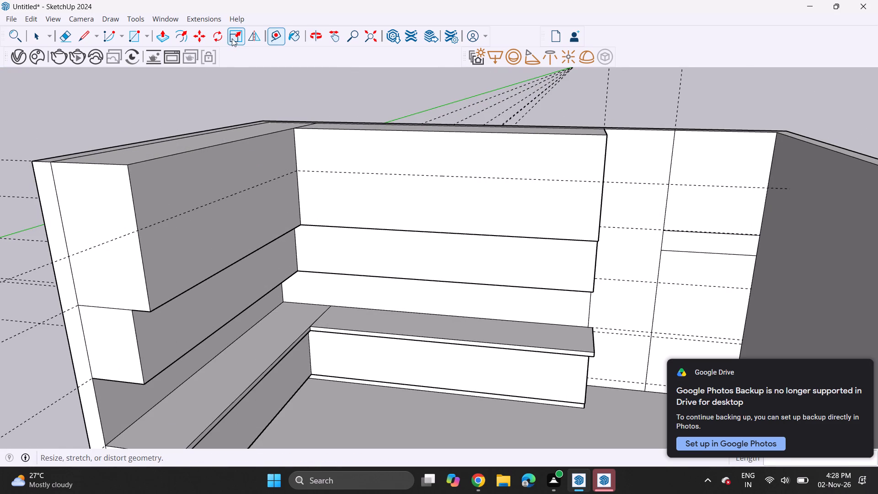
click(162, 42)
click(182, 142)
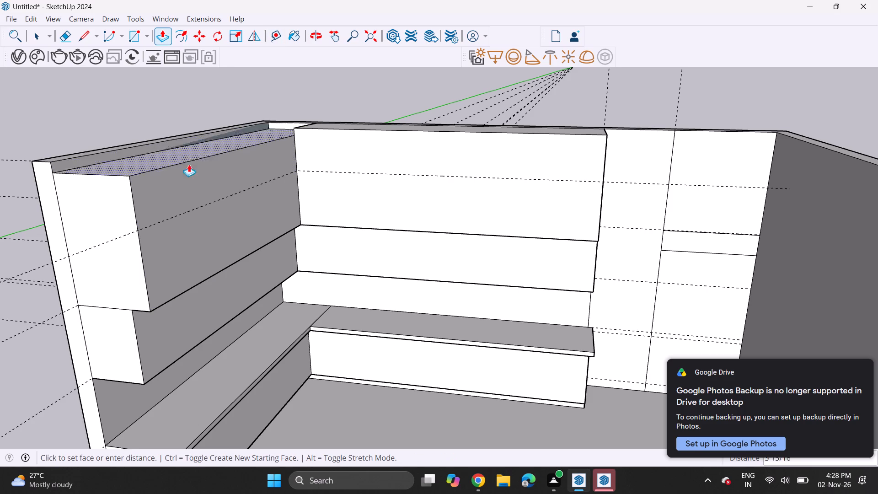
click(202, 206)
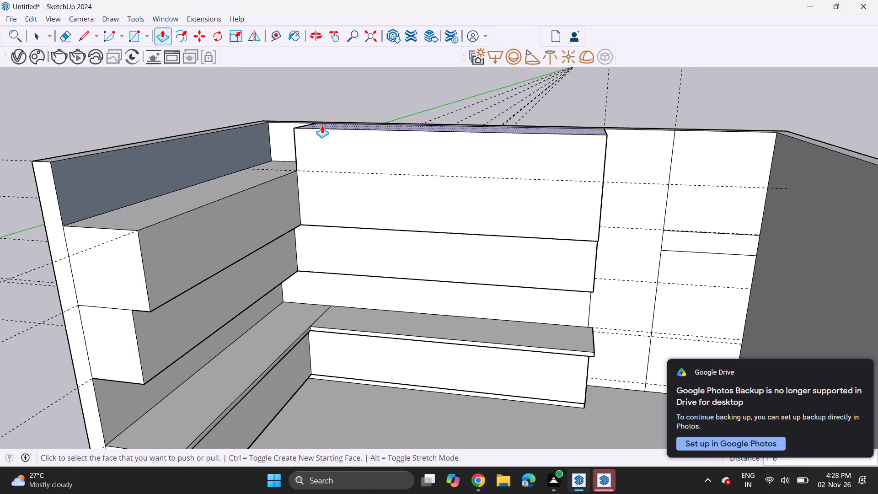
middle_drag(364, 133, 357, 156)
double_click(353, 127)
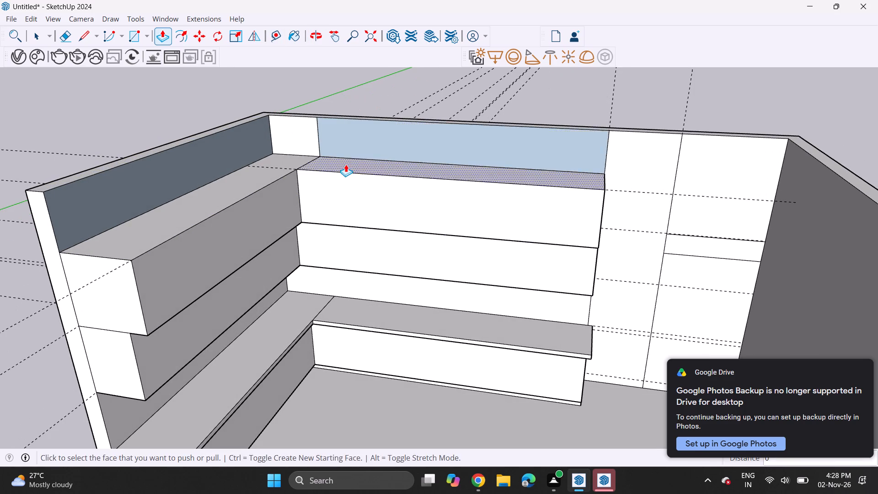
Raise the top faces of the topmost boxes on the left-hand and back walls by about 4 1/8".
middle_drag(347, 164, 386, 65)
scroll(307, 147, up, 4)
middle_drag(278, 161, 208, 282)
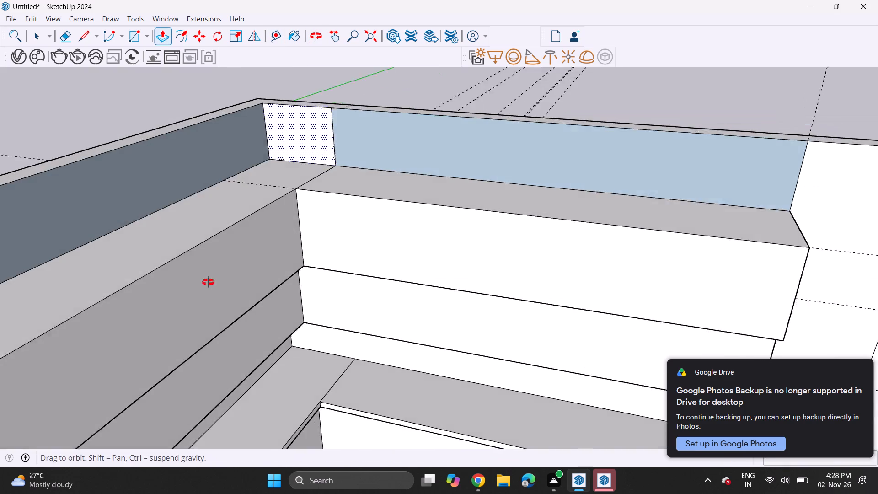
middle_drag(208, 282, 202, 288)
click(205, 230)
click(199, 215)
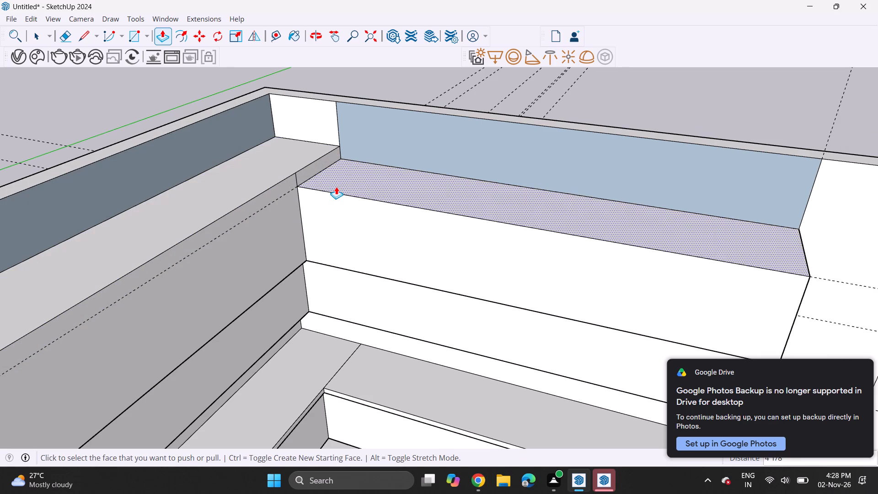
double_click(336, 187)
Draw a 6" high vertical rotated rectangle along the full outer top edge of the back wall.
middle_drag(319, 219, 373, 111)
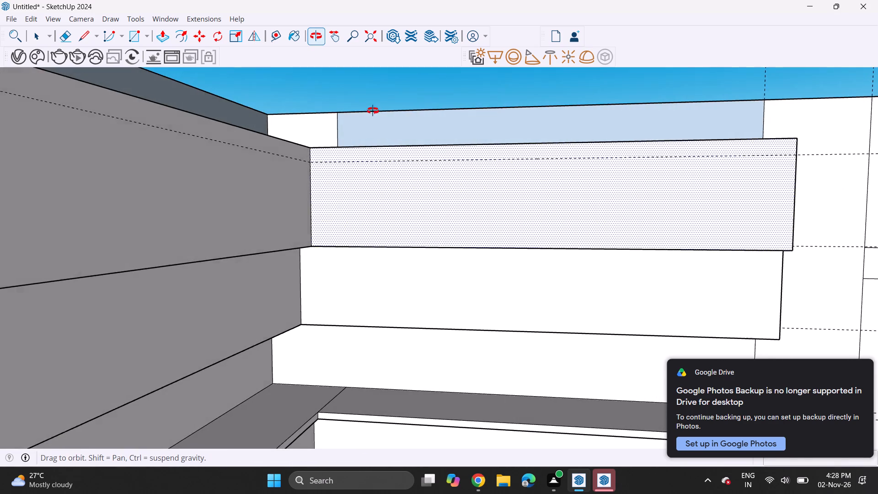
middle_drag(373, 111, 371, 111)
scroll(366, 118, down, 5)
middle_drag(360, 130, 361, 208)
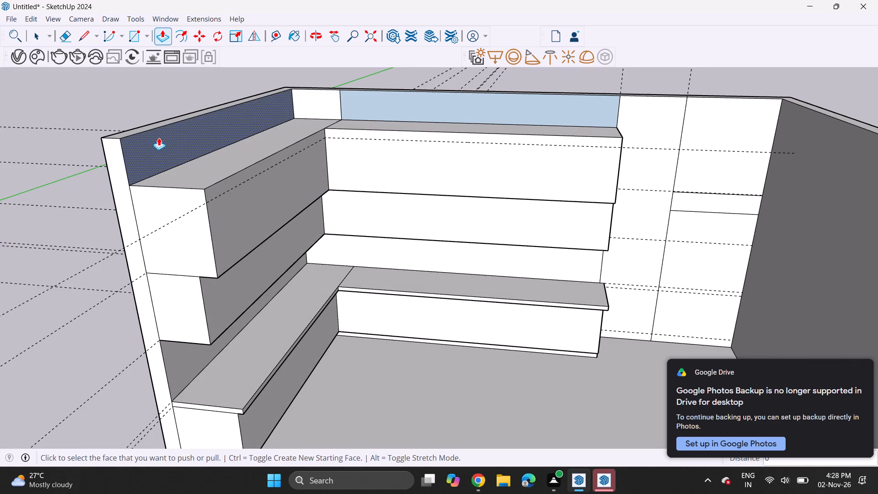
click(151, 33)
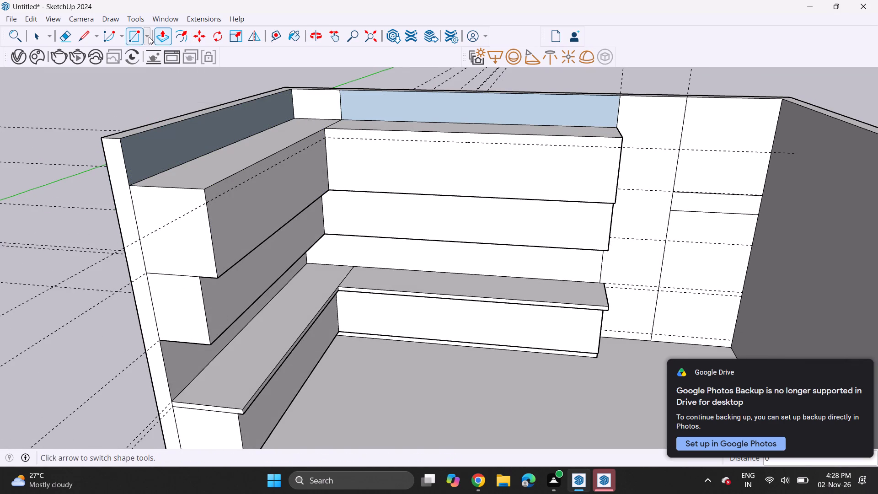
click(149, 37)
click(157, 63)
middle_drag(211, 101, 224, 167)
middle_drag(226, 175, 230, 186)
scroll(241, 103, down, 1)
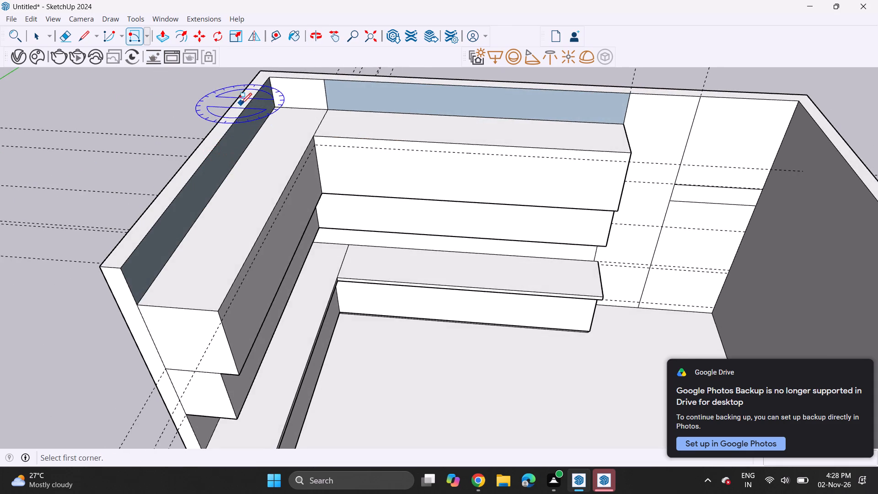
click(259, 76)
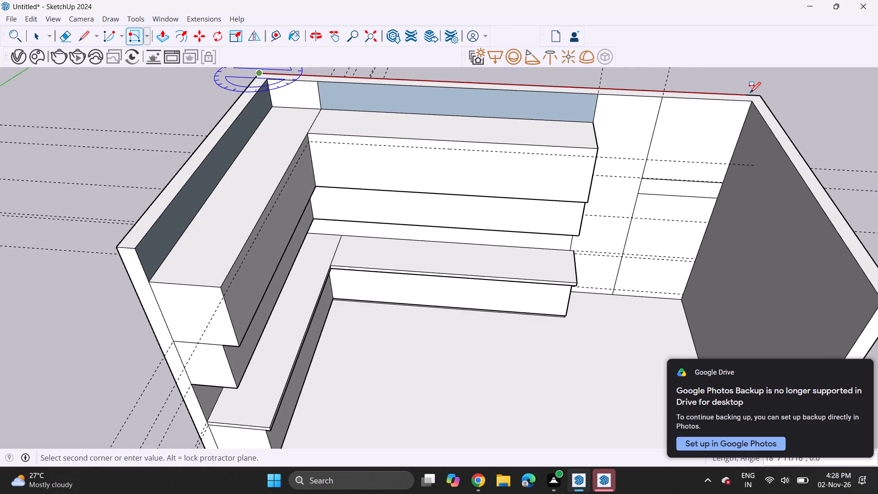
click(759, 94)
middle_drag(756, 90, 480, 24)
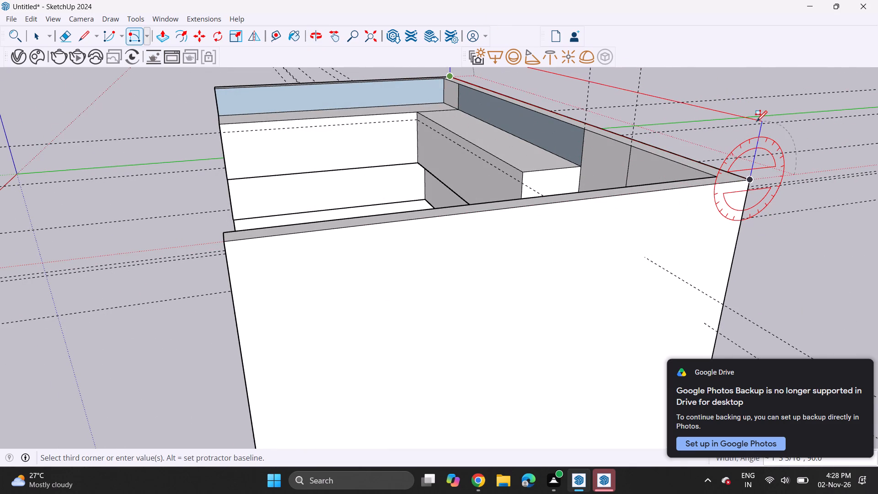
key(6)
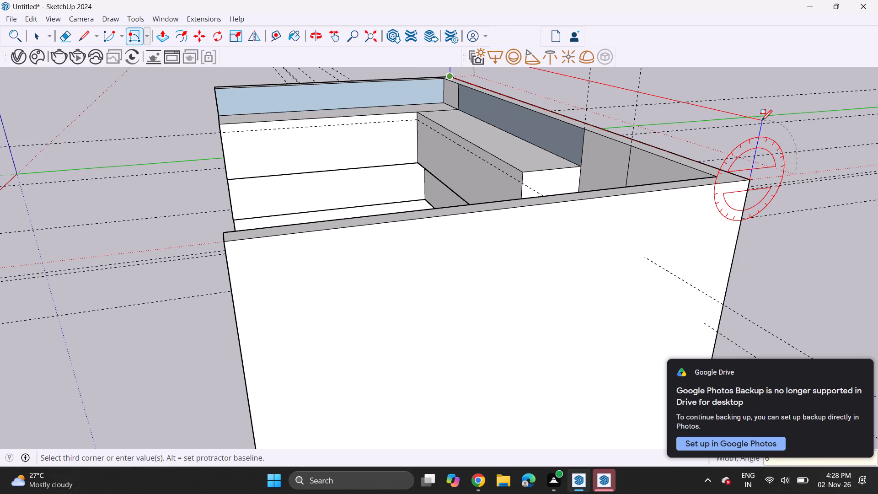
key(Return)
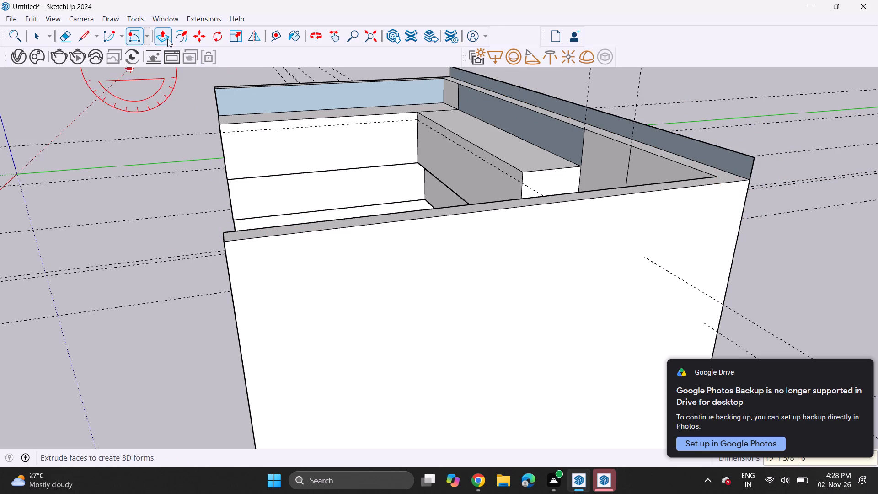
Push/pull the 6" high rectangle across the room to the walls' front edge to form the ceiling slab.
click(167, 39)
click(697, 156)
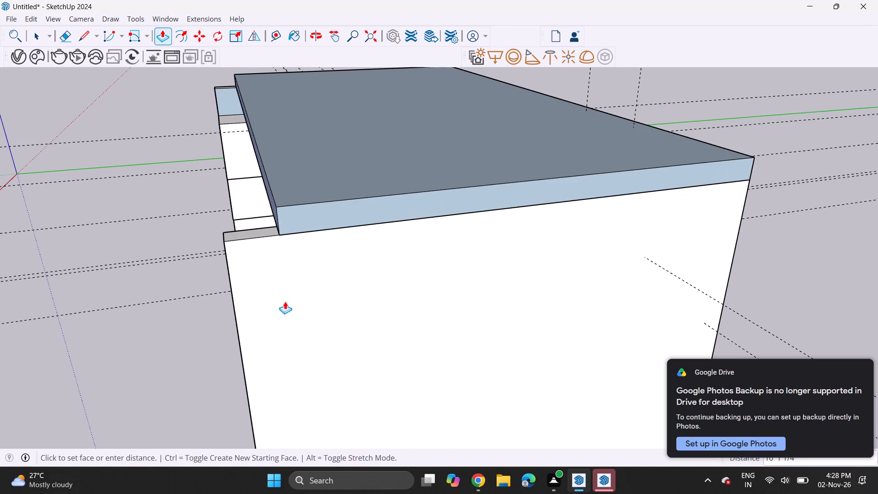
click(241, 334)
Copy the ceiling's underside face and its edges about 31' 6" along the red axis, clear of the room.
middle_drag(222, 288, 230, 281)
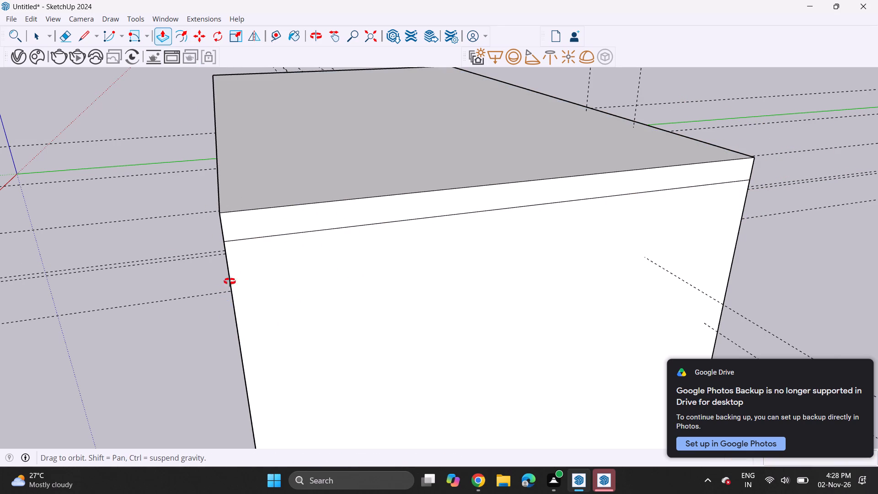
middle_drag(230, 281, 554, 193)
scroll(551, 193, down, 4)
scroll(545, 193, up, 1)
shift+middle_drag(546, 193, 489, 200)
key(space)
double_click(380, 166)
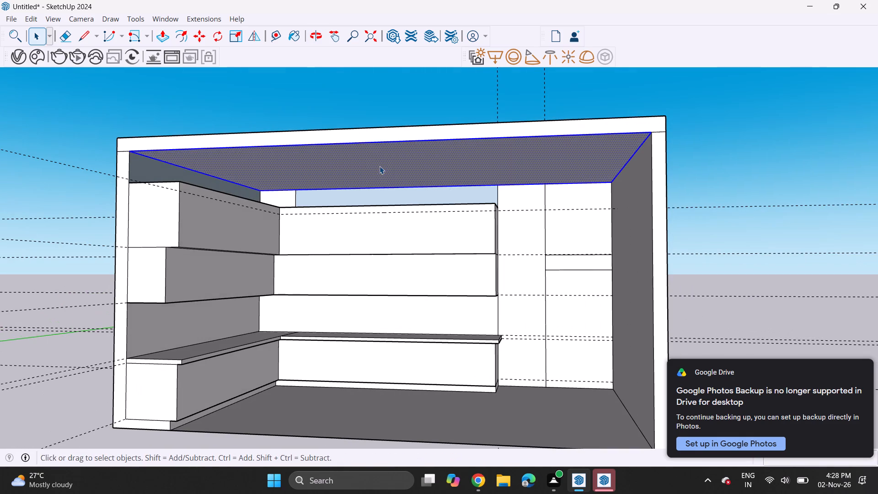
middle_drag(381, 169, 416, 179)
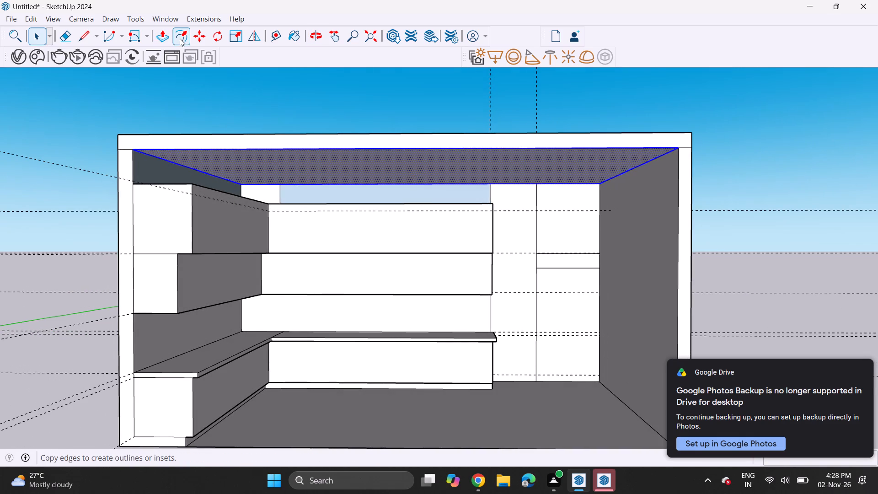
click(196, 34)
click(134, 152)
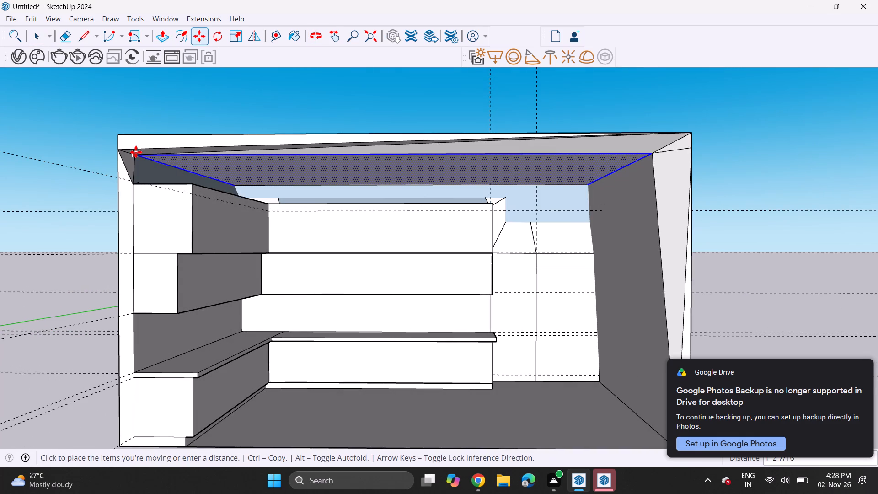
scroll(436, 140, down, 6)
shift+middle_drag(463, 152, 460, 152)
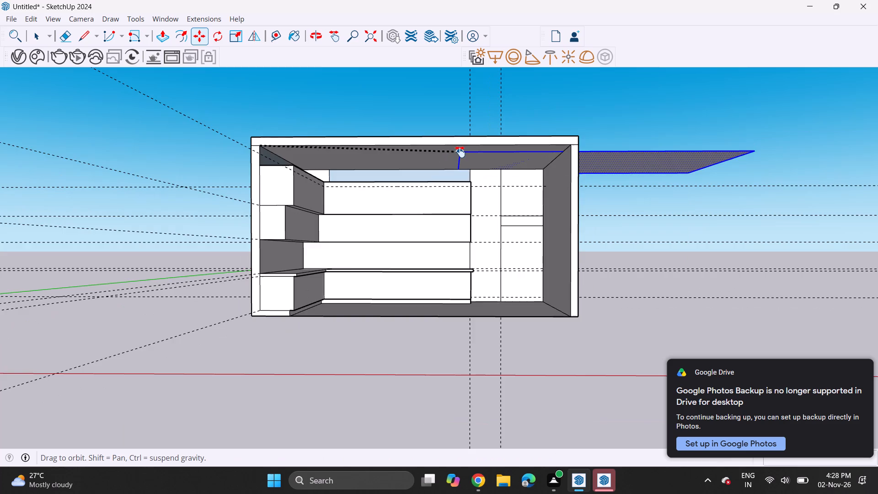
shift+middle_drag(460, 152, 86, 150)
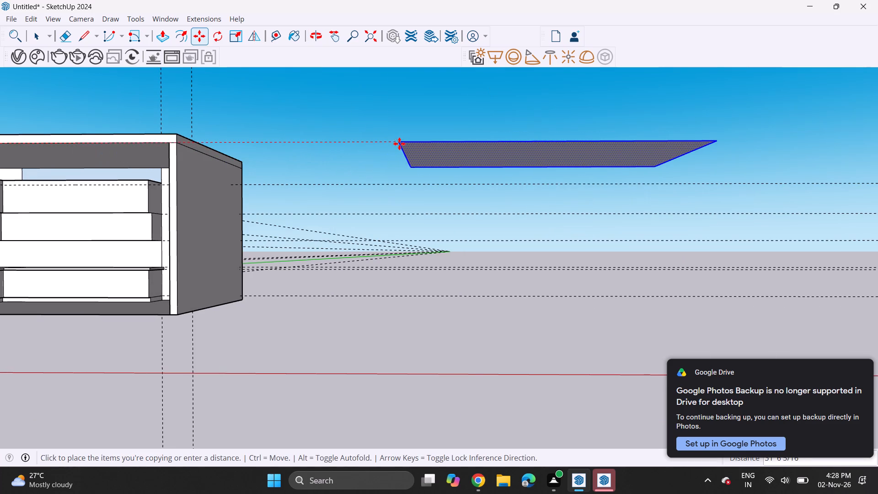
click(399, 144)
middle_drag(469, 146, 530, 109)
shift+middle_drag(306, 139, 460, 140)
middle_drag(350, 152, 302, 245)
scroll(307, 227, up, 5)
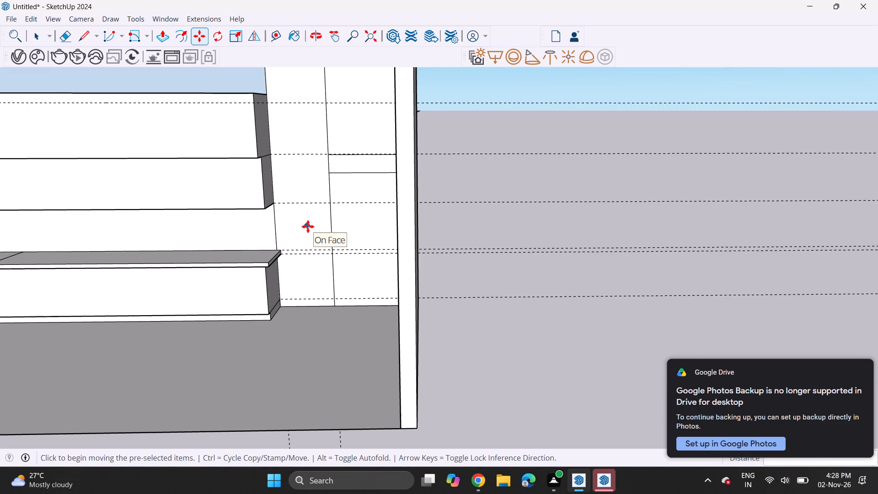
Erase the horizontal guide lines running across the back wall at the cabinet and countertop heights.
click(64, 40)
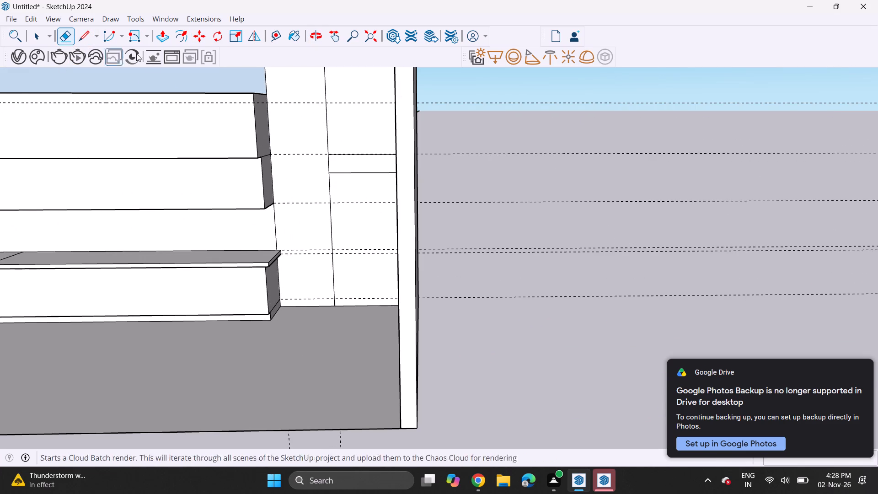
drag(302, 97, 302, 272)
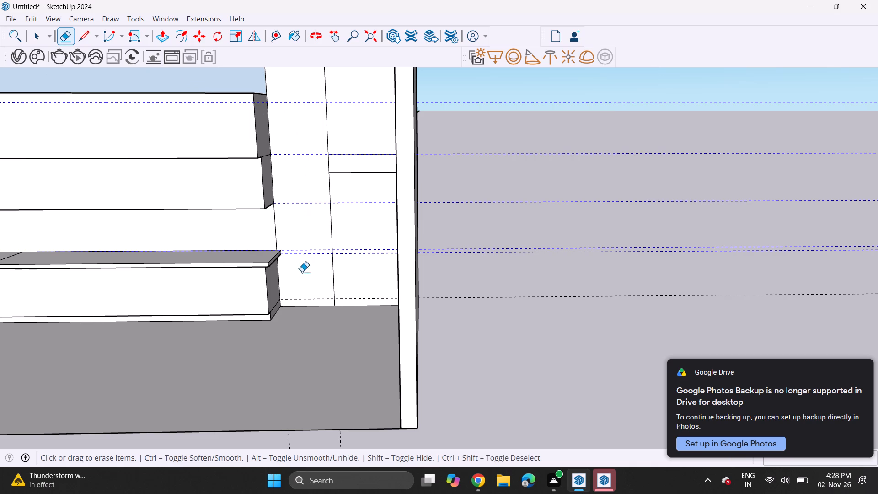
drag(302, 272, 302, 300)
drag(302, 300, 303, 301)
middle_drag(303, 218, 320, 177)
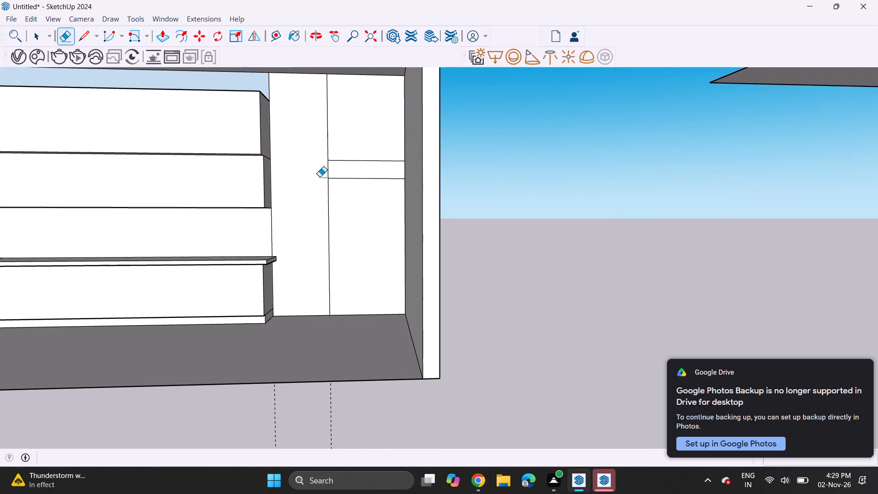
scroll(320, 177, down, 4)
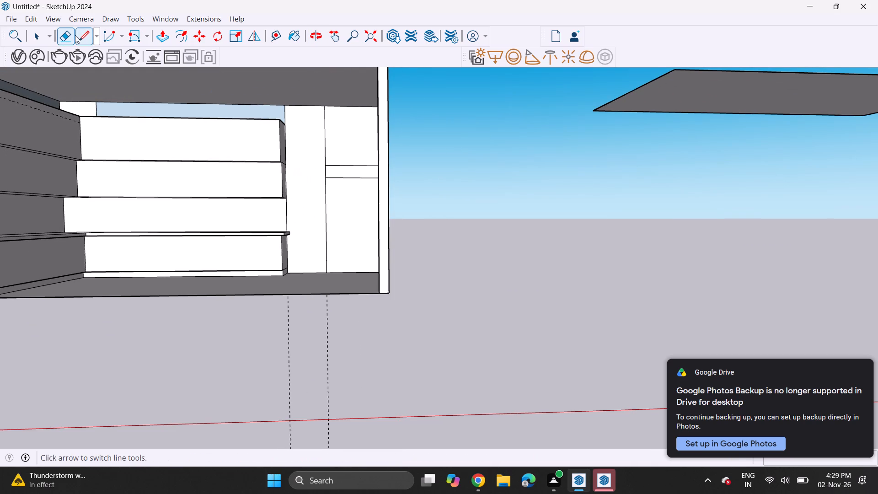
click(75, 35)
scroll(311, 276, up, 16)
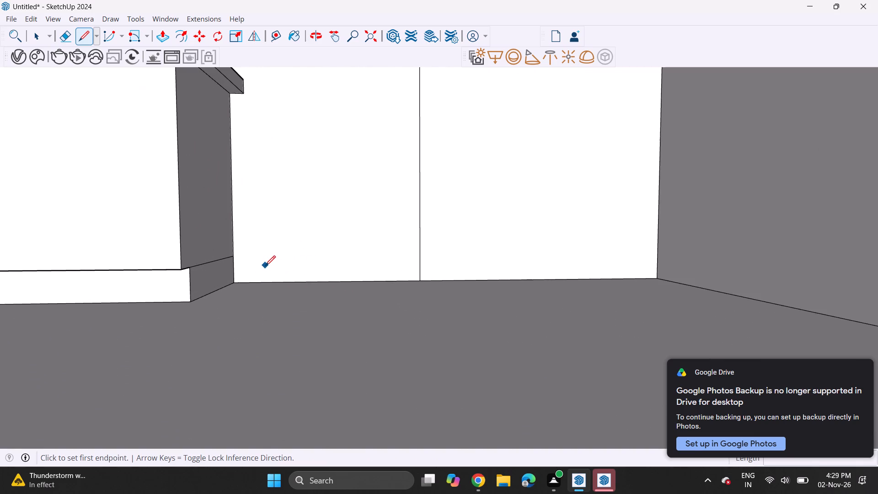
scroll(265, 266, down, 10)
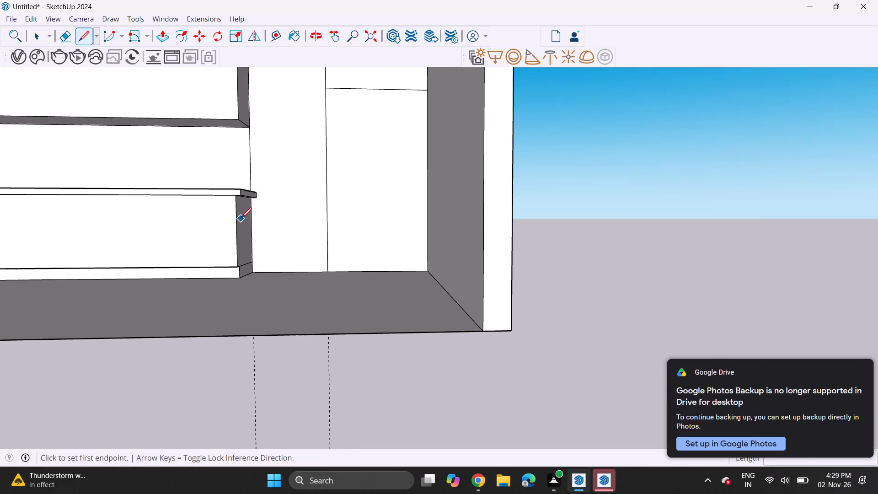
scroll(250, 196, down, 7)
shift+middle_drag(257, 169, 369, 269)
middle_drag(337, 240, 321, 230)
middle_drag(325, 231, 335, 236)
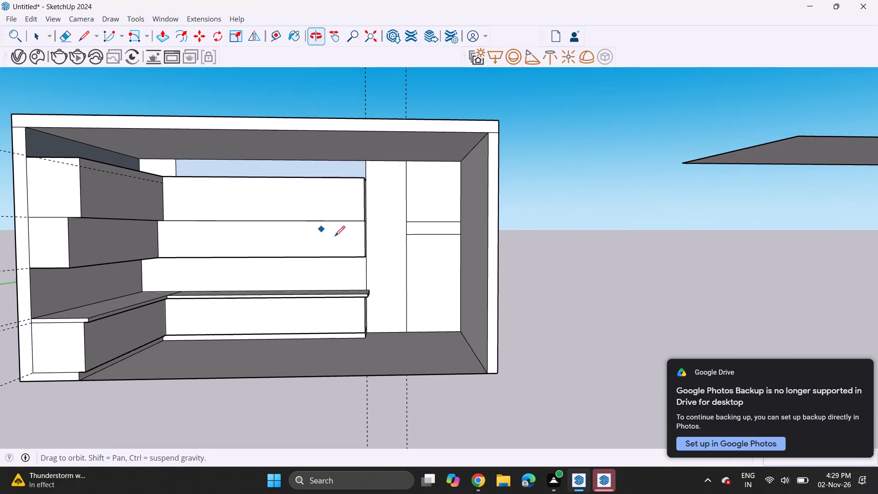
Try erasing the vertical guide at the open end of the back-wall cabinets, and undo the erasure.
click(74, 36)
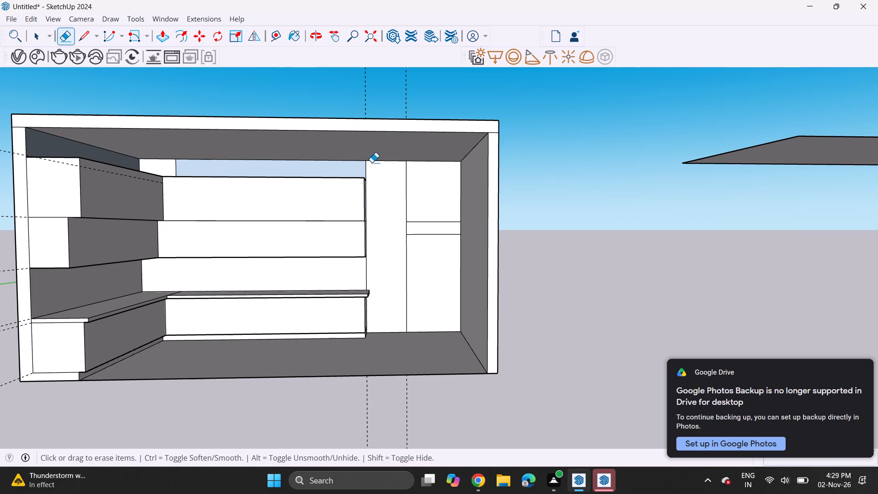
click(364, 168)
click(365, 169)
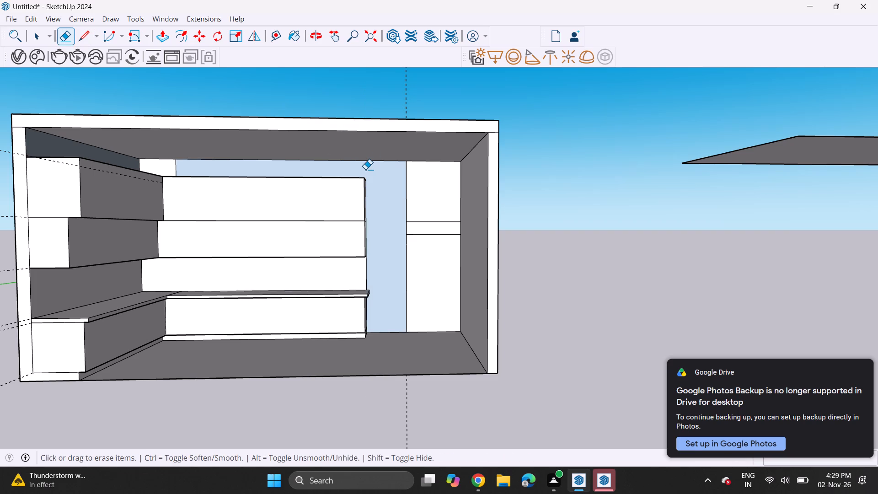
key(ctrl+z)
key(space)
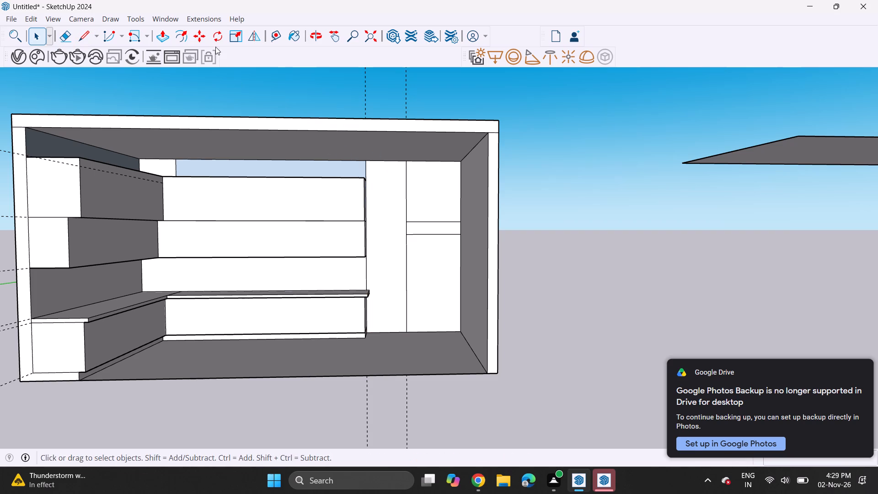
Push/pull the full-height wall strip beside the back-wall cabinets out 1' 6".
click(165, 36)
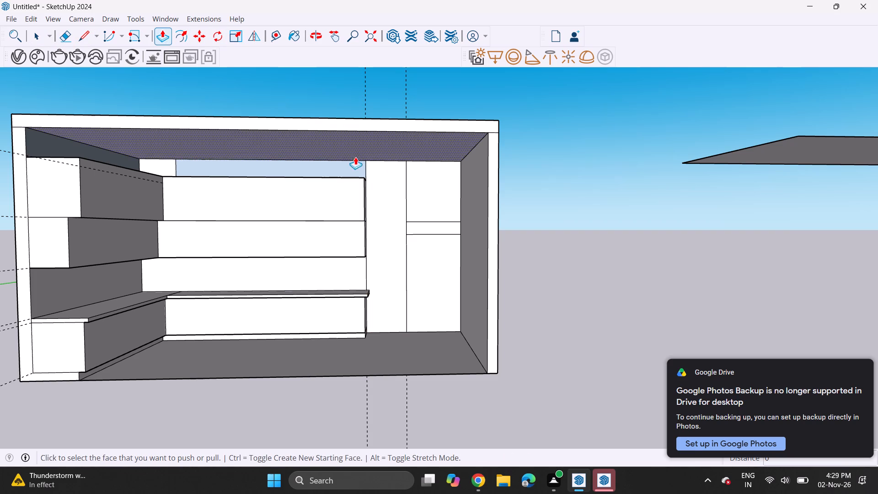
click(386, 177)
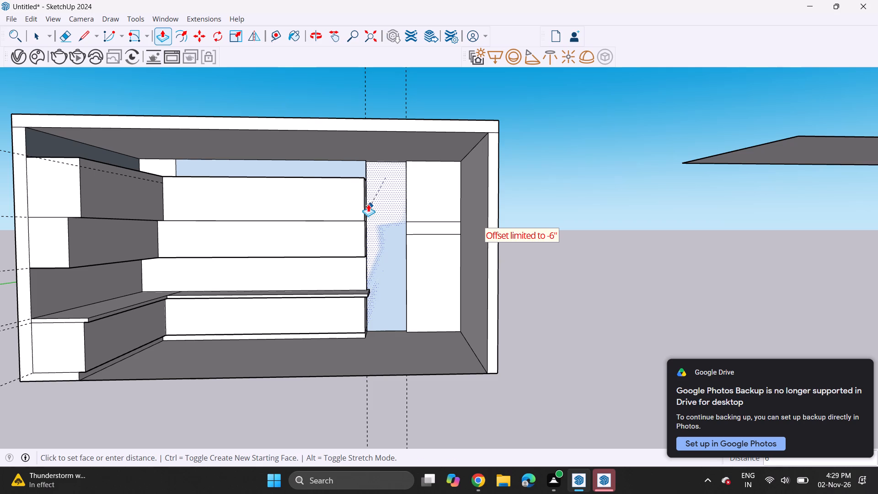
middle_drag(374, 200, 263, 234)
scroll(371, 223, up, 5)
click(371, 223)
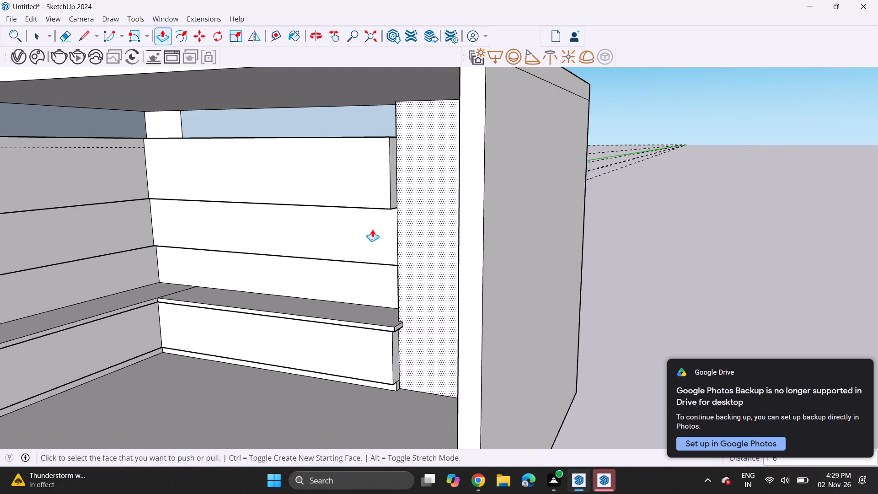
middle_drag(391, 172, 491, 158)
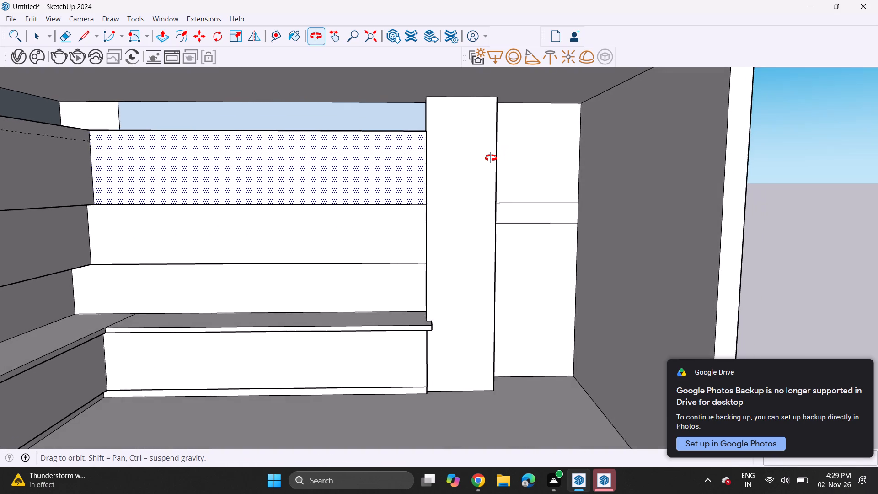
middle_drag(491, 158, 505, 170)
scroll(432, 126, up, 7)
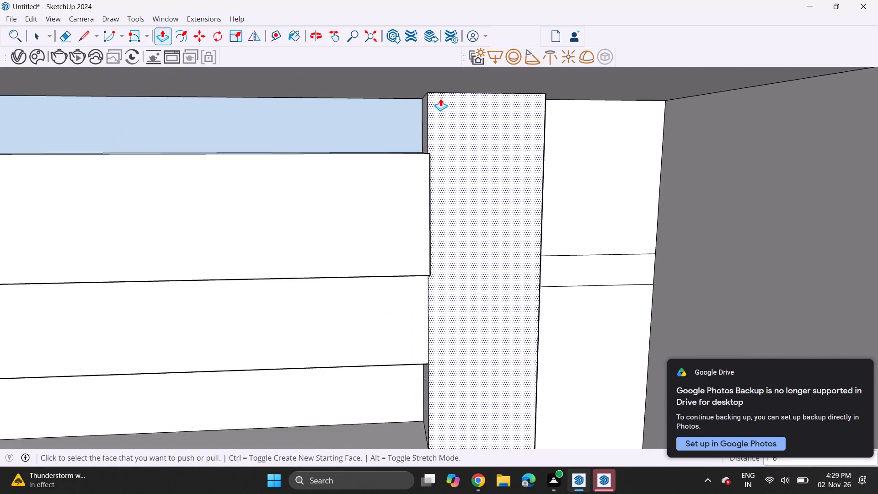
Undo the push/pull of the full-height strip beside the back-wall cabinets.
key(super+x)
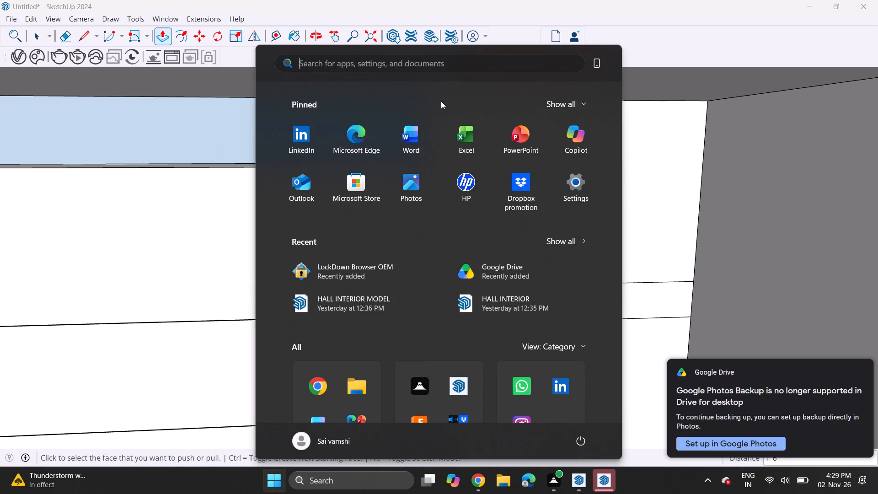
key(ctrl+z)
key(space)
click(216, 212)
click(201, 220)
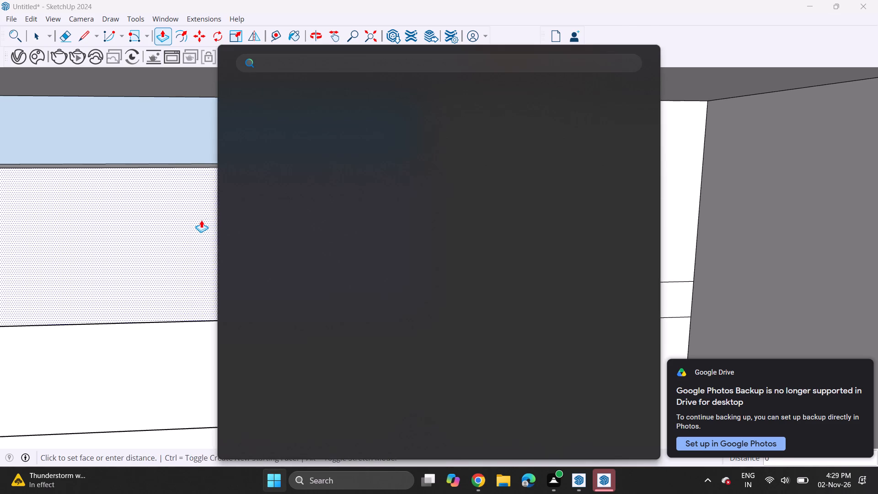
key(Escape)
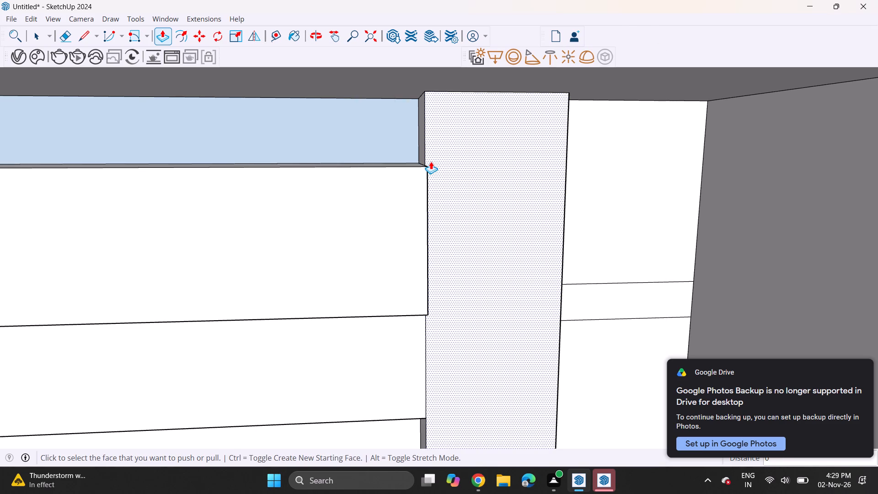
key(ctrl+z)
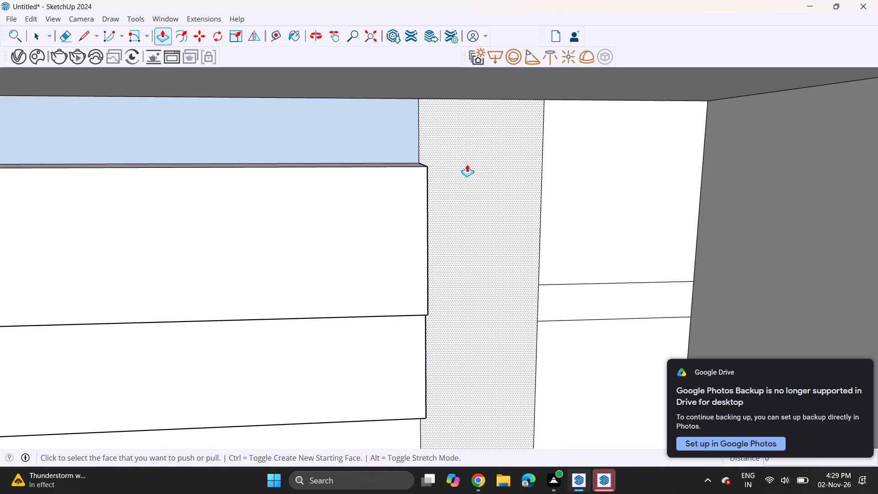
Draw a horizontal line about 2' 4" long across the strip, level with the top of the topmost back-wall cabinet.
click(84, 42)
middle_drag(480, 178, 402, 177)
click(425, 165)
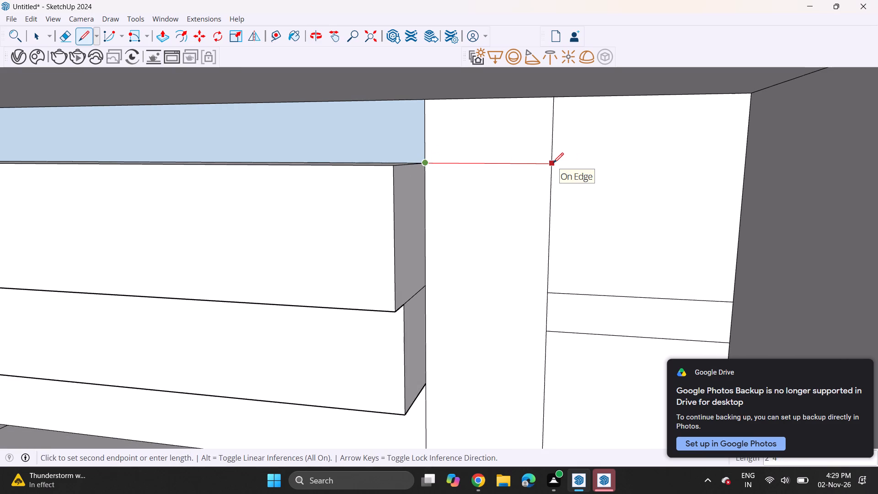
click(553, 163)
Push/pull the strip below the new line out from the back wall to form a tall cabinet beside the stacked cabinets.
click(163, 39)
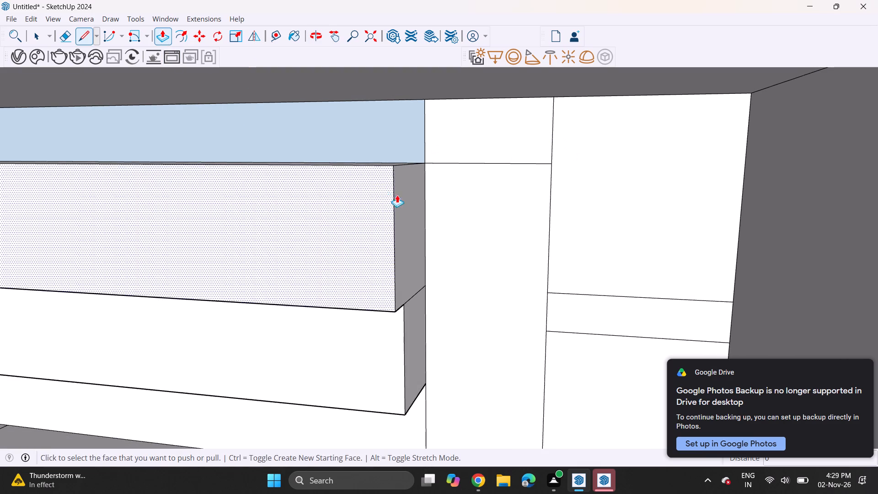
click(453, 209)
click(367, 174)
Draw a horizontal line from the tall cabinet's top back corner across the back wall to the adjoining side wall.
middle_drag(492, 174, 537, 167)
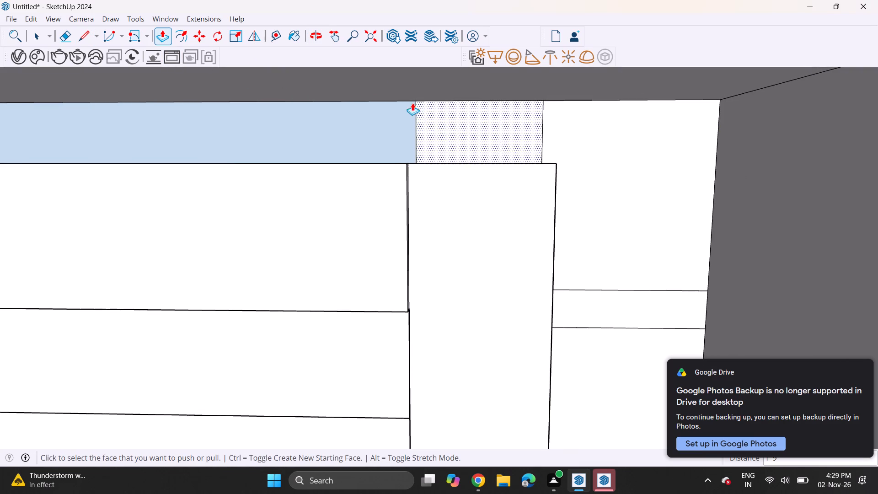
click(79, 40)
middle_drag(598, 209, 525, 216)
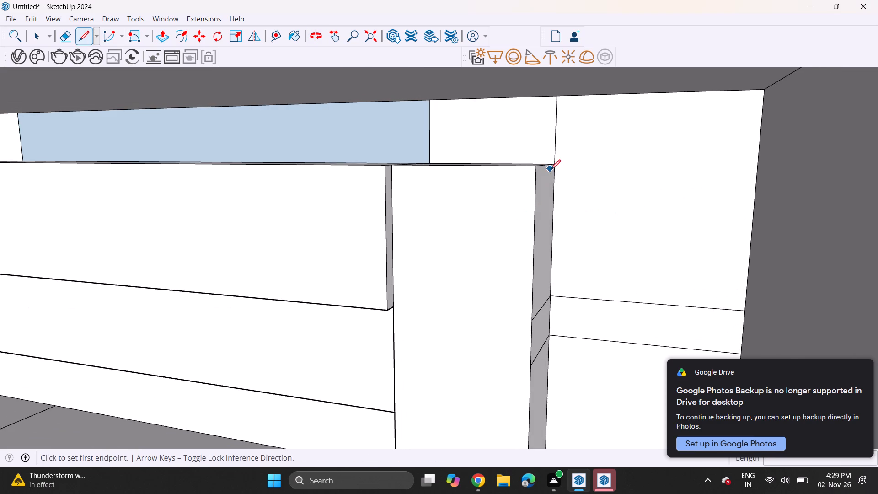
click(555, 164)
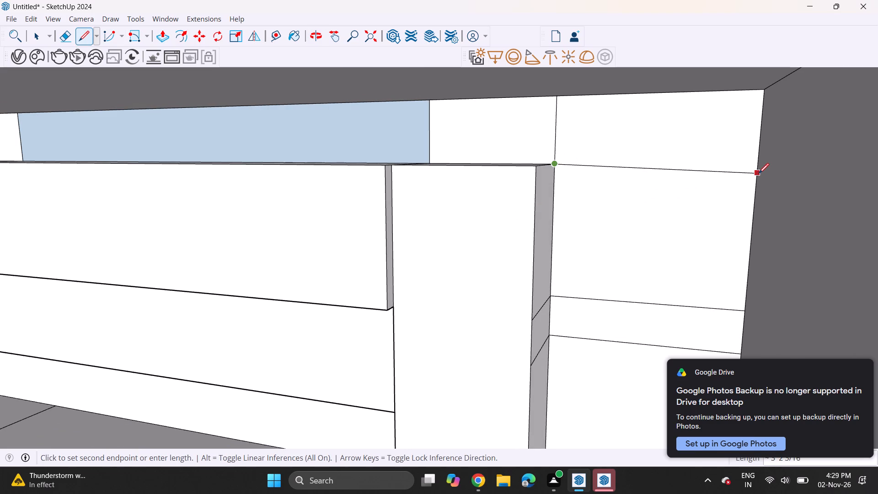
click(759, 166)
Push/pull the upper wall section between the tall cabinet and side wall out flush with the topmost back-wall cabinet's front.
click(172, 38)
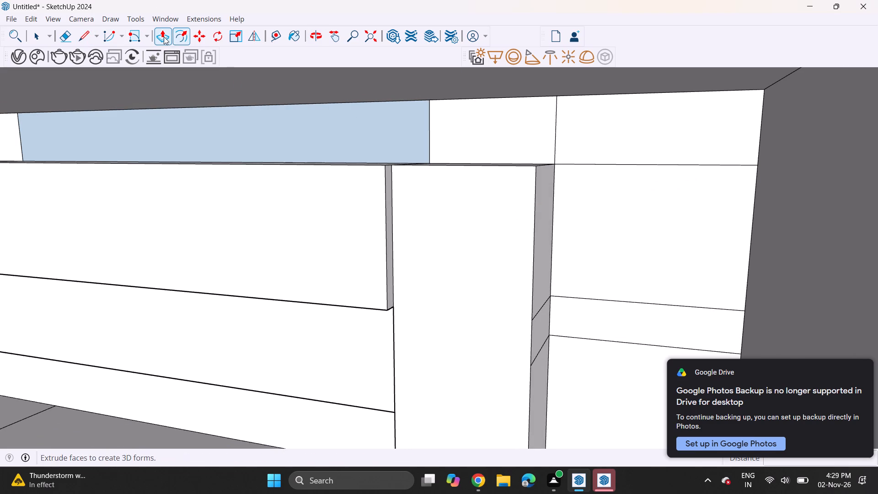
click(164, 37)
click(564, 214)
click(350, 214)
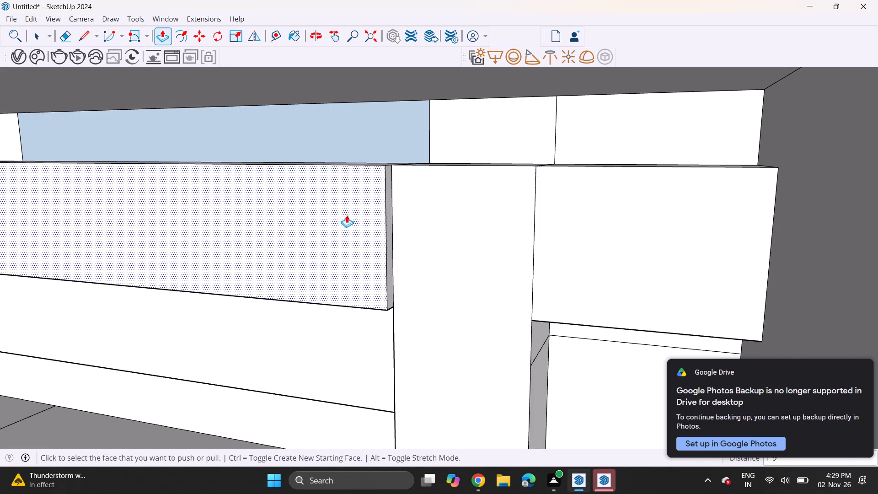
middle_drag(337, 225, 560, 193)
click(611, 213)
click(420, 233)
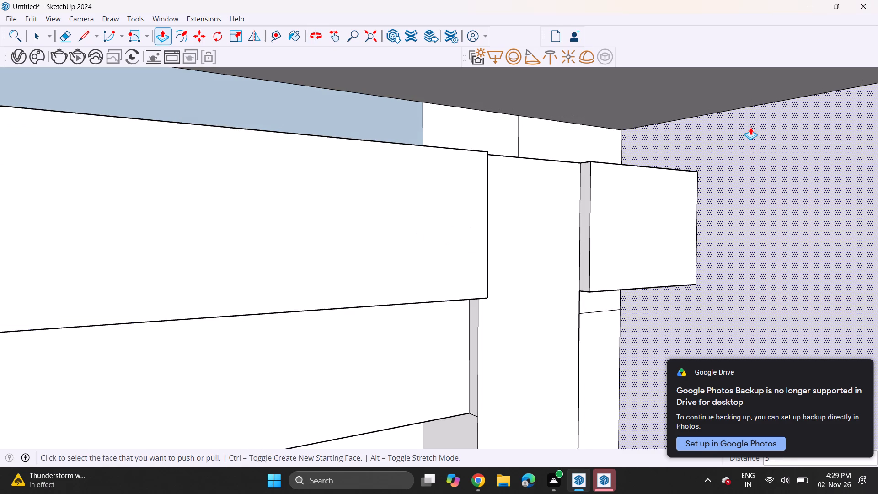
middle_drag(707, 166, 543, 220)
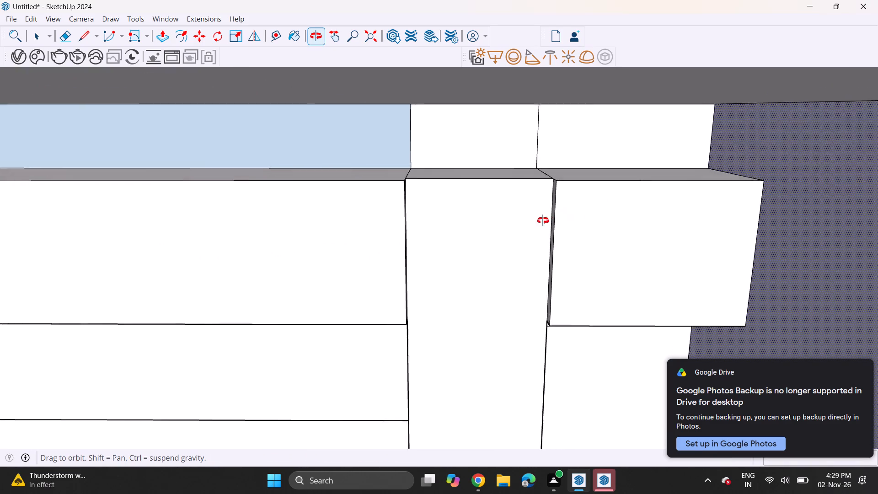
middle_drag(543, 220, 553, 189)
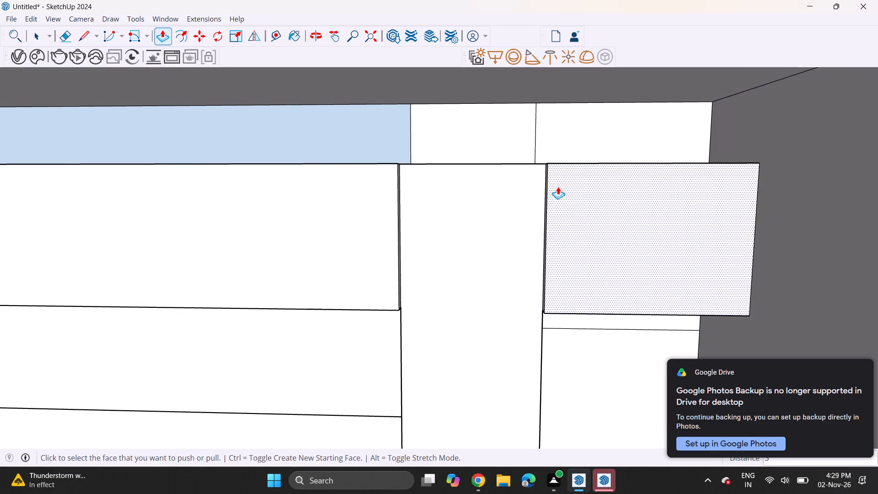
Push/pull the copied-out ceiling face beside the room downward 4" to thicken it into a slab.
scroll(558, 187, down, 6)
scroll(571, 270, down, 4)
middle_drag(581, 290, 572, 224)
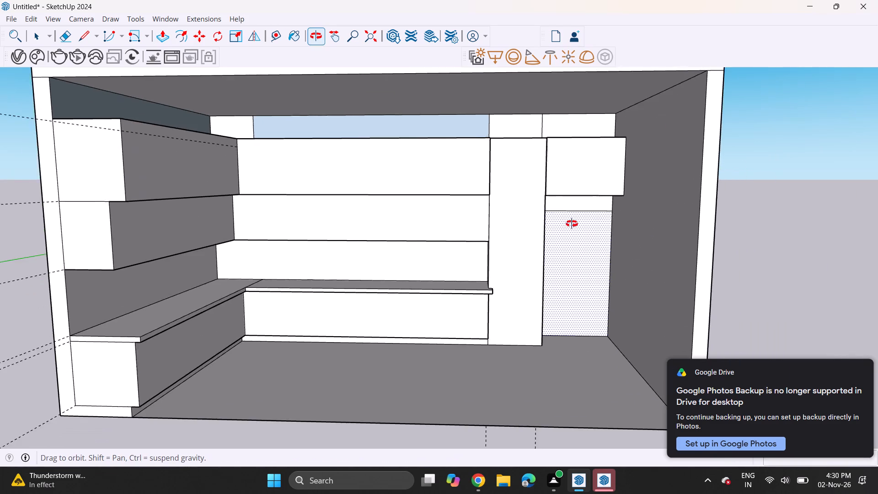
middle_drag(572, 224, 568, 192)
scroll(568, 192, down, 4)
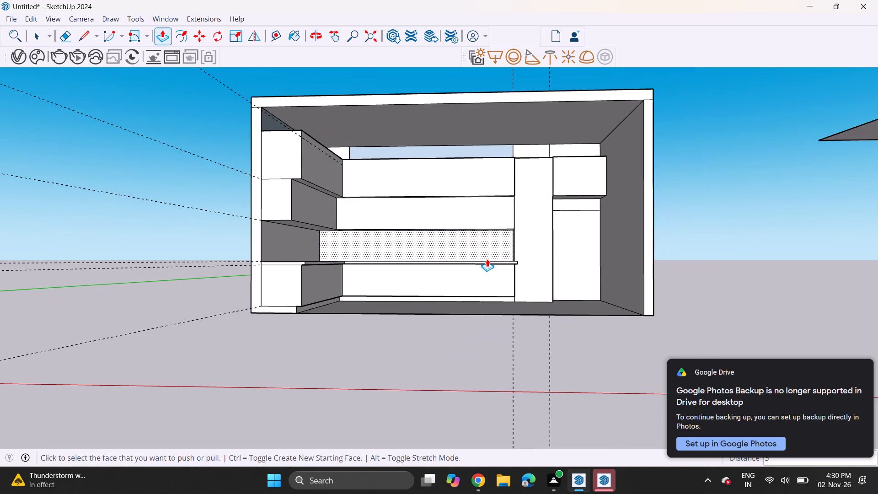
shift+middle_drag(488, 249, 397, 270)
middle_drag(673, 196, 464, 212)
key(space)
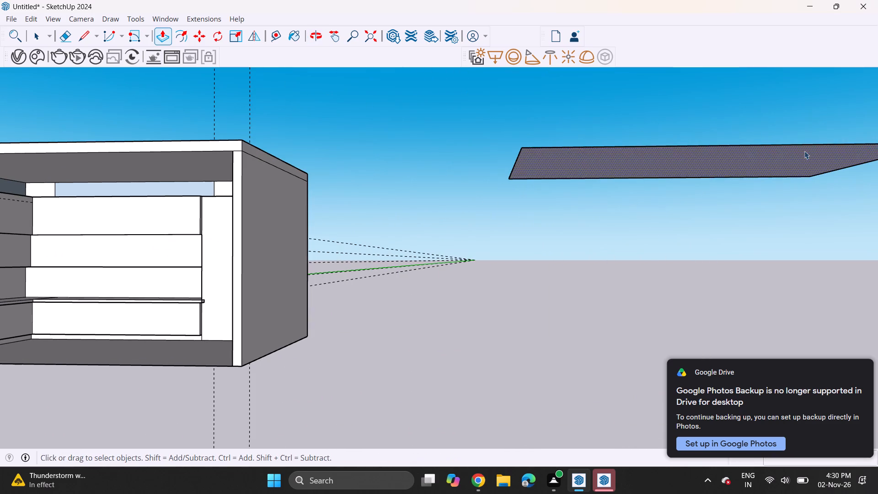
scroll(687, 169, up, 4)
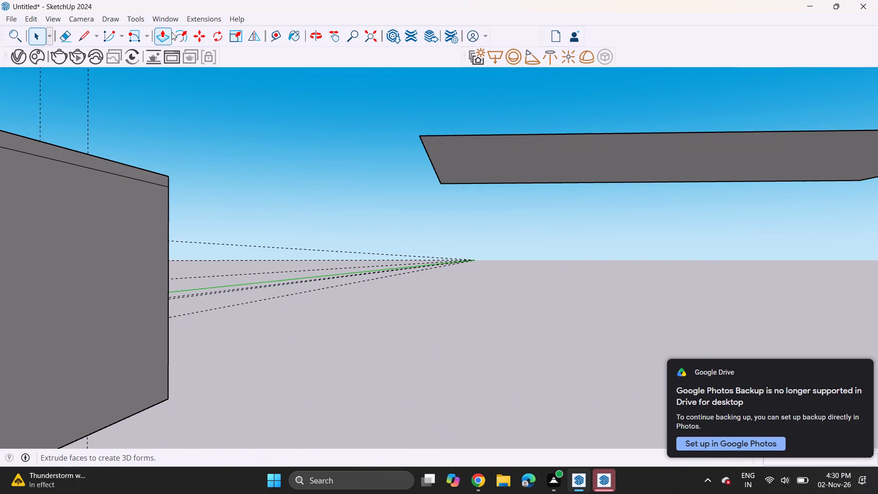
click(171, 32)
click(546, 161)
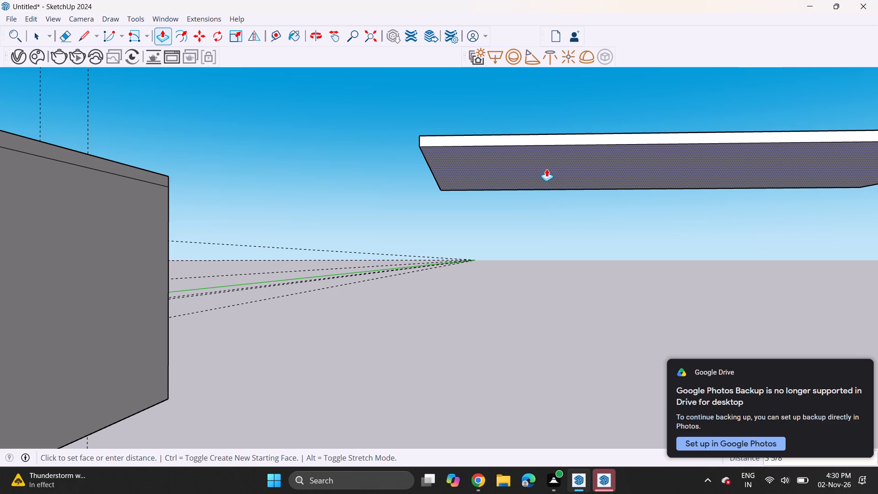
key(4)
key(Return)
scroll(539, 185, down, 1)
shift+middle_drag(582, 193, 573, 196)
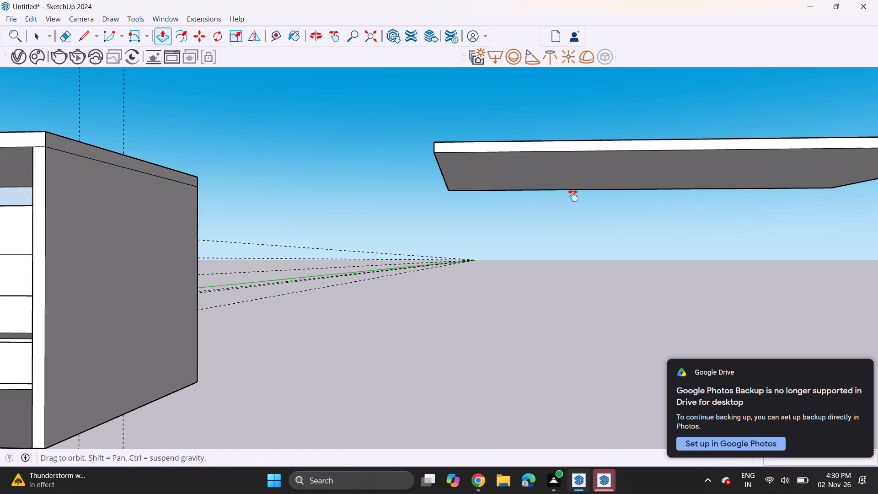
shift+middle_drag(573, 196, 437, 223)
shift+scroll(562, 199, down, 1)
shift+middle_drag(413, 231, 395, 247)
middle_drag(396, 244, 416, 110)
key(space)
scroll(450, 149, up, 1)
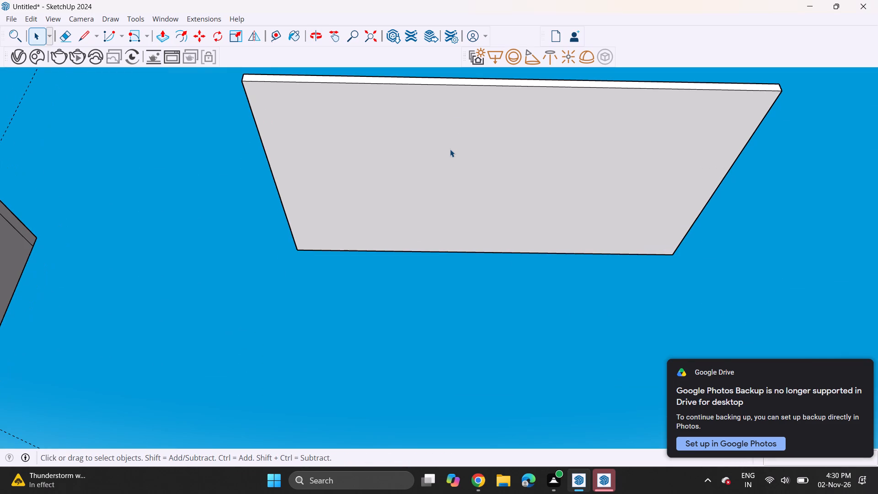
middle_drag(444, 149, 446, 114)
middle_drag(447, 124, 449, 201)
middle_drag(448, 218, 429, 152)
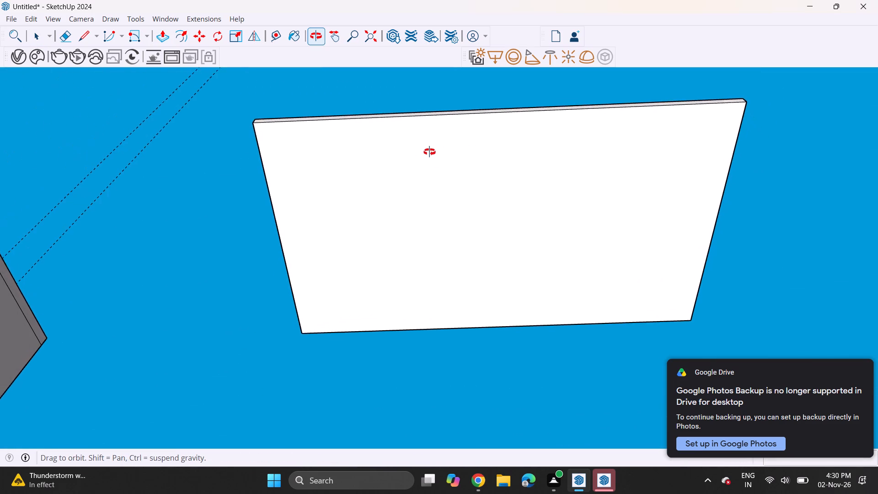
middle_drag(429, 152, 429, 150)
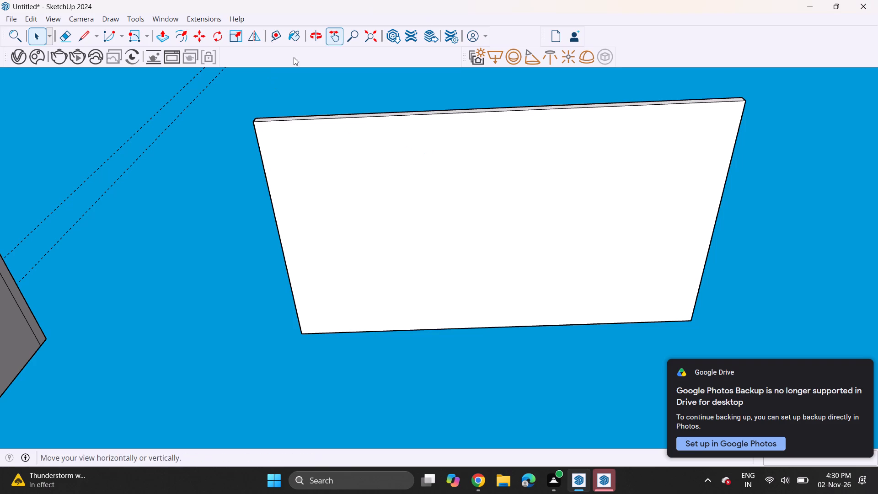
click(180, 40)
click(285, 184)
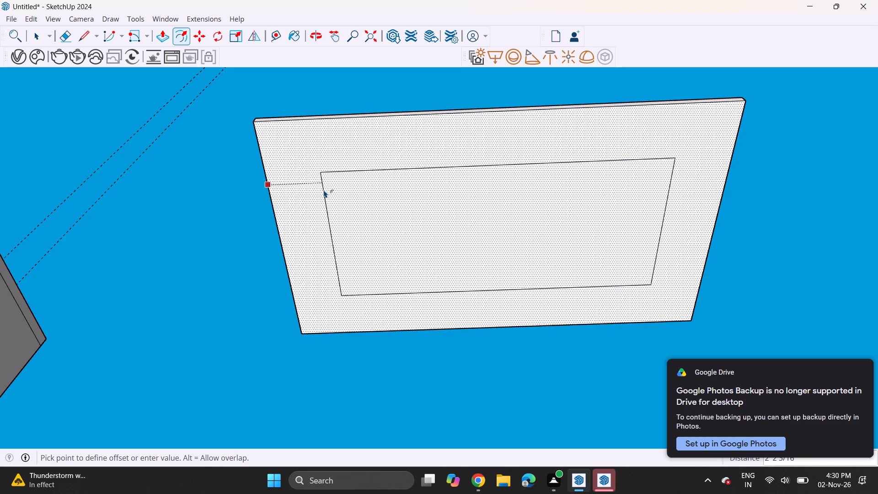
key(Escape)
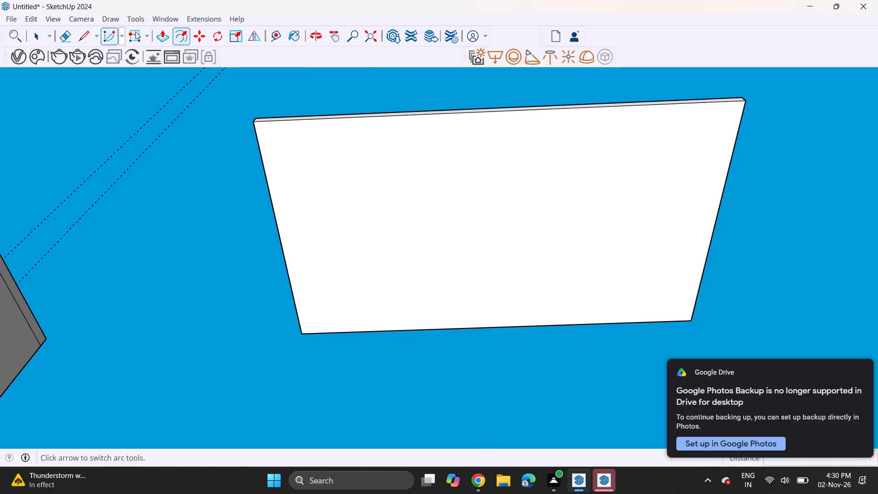
Place guide lines 2' in from the slab underside's short edge nearest the room and from its front long edge.
click(271, 33)
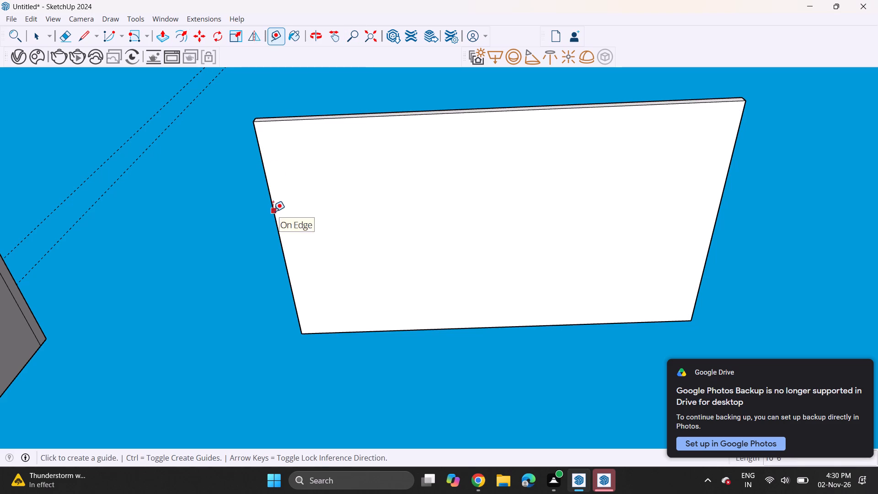
click(273, 211)
key(2)
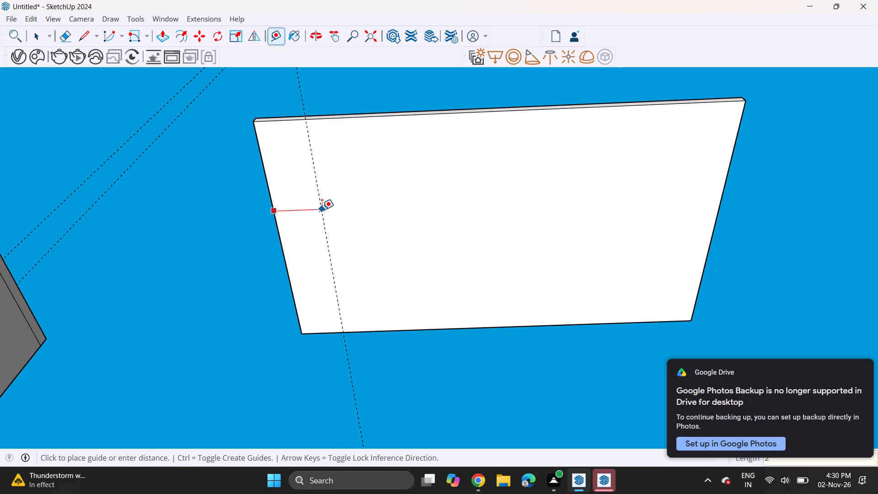
key(apostrophe)
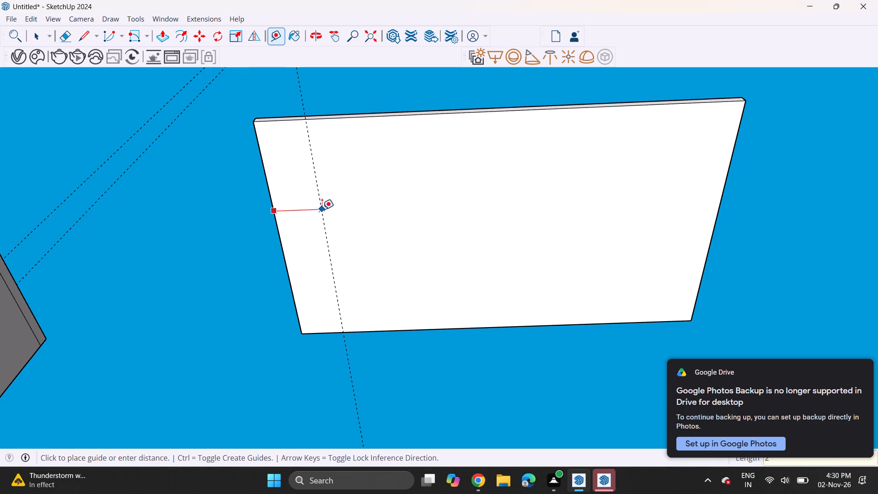
key(Return)
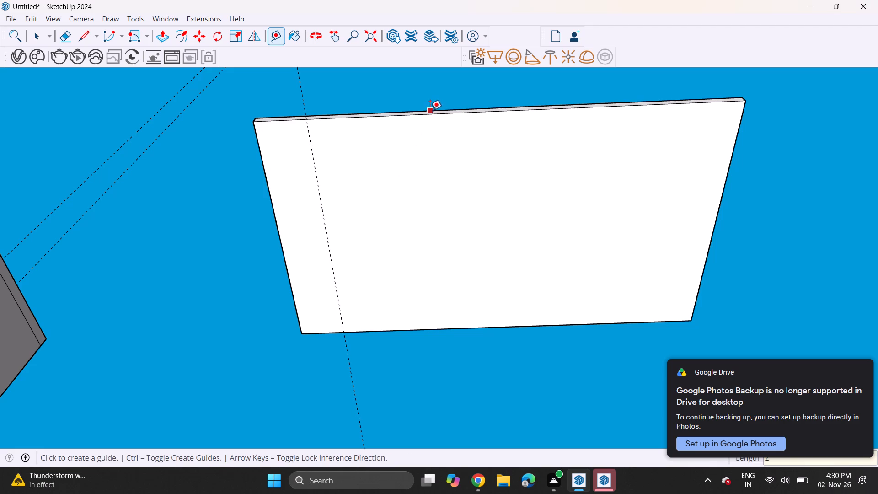
click(430, 116)
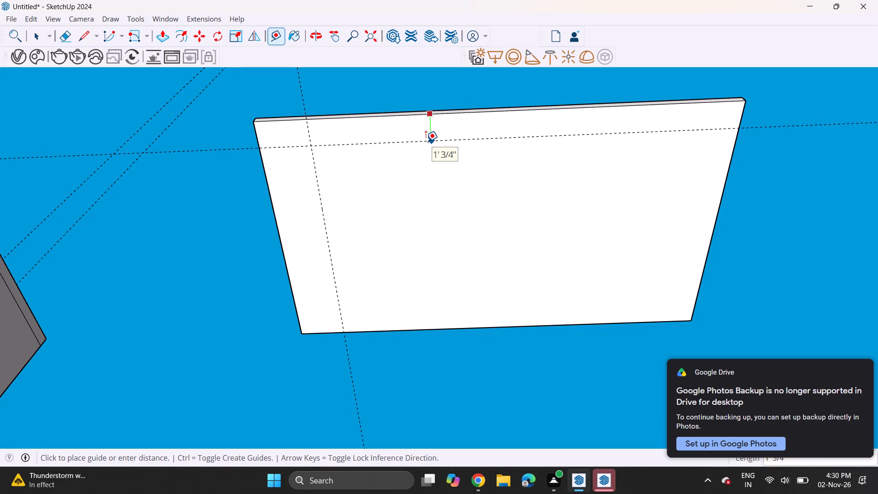
text(2')
key(Return)
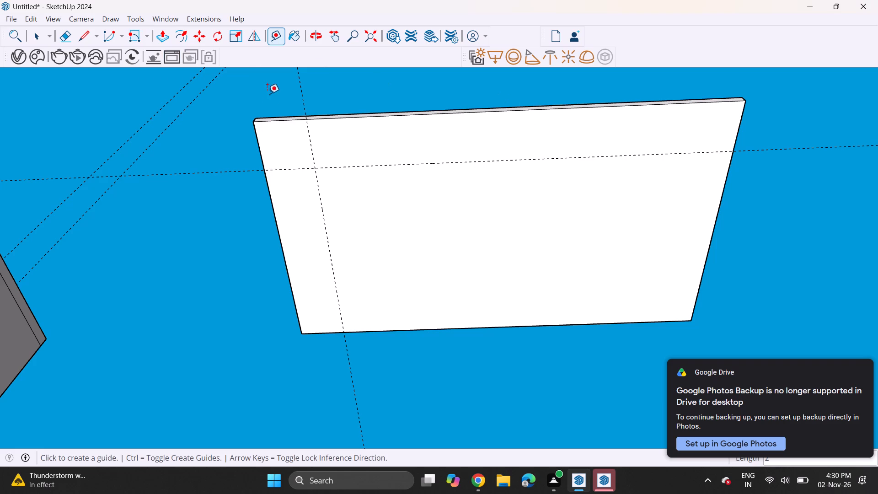
Place a guide inside the slab underside's opposite short edge by eye, and another 2' in from its rear long edge.
click(721, 213)
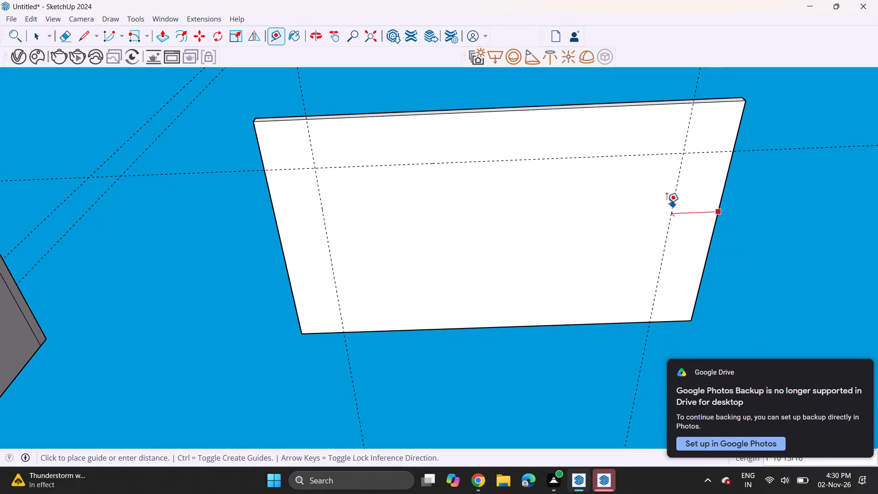
click(677, 204)
click(560, 324)
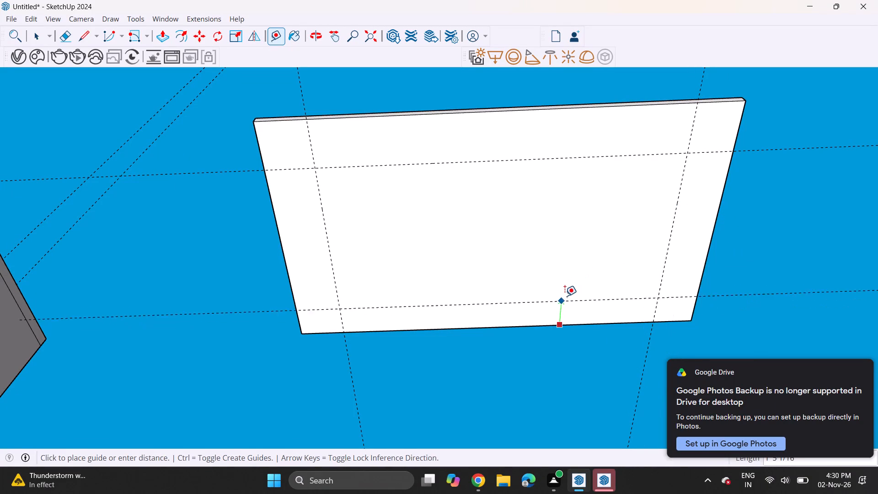
key(2)
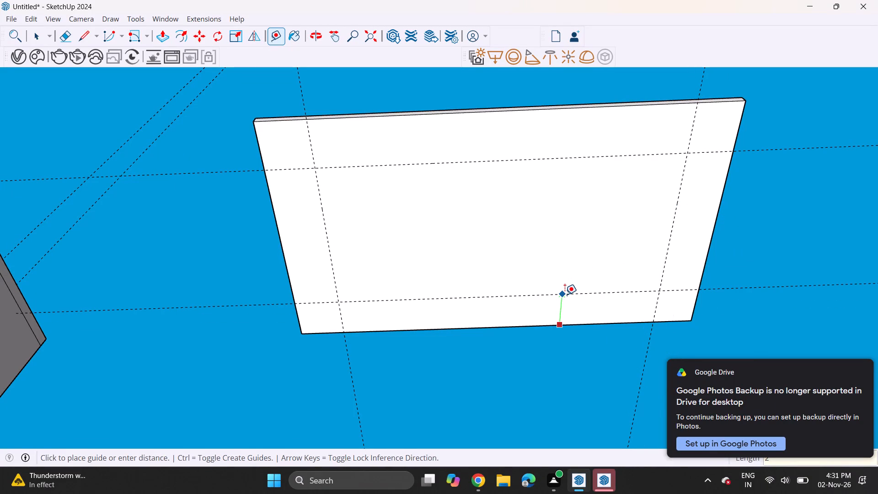
key(apostrophe)
key(Return)
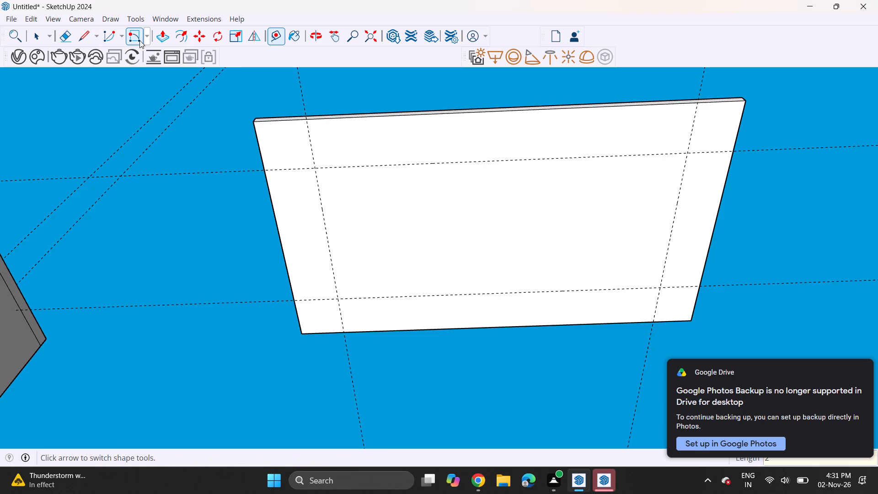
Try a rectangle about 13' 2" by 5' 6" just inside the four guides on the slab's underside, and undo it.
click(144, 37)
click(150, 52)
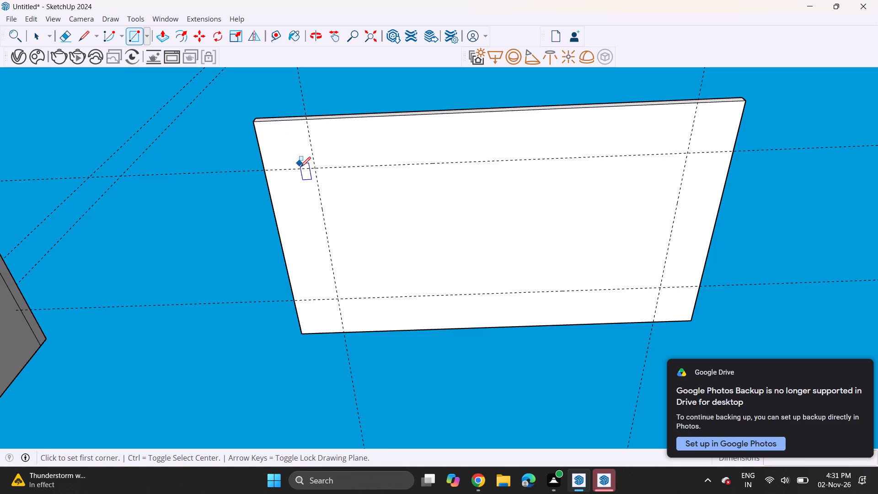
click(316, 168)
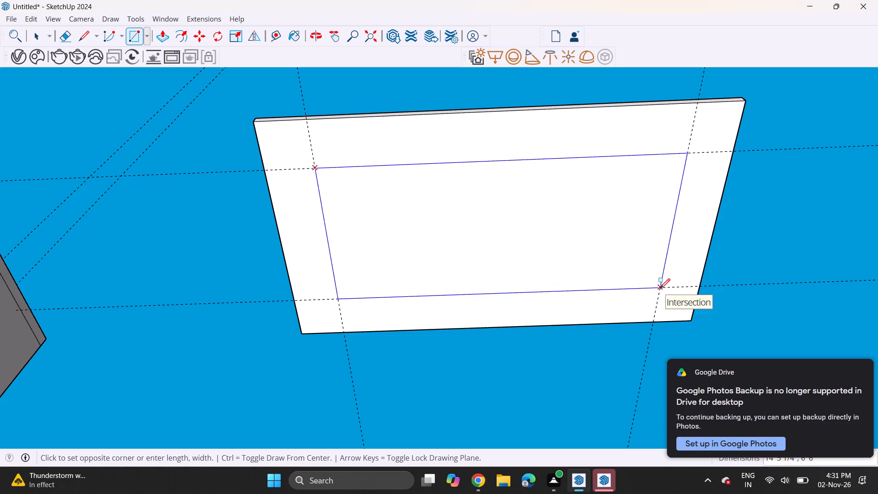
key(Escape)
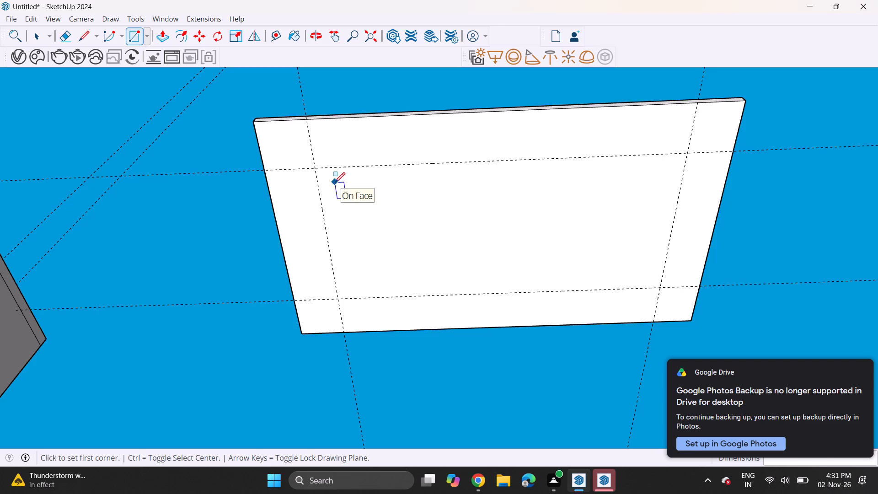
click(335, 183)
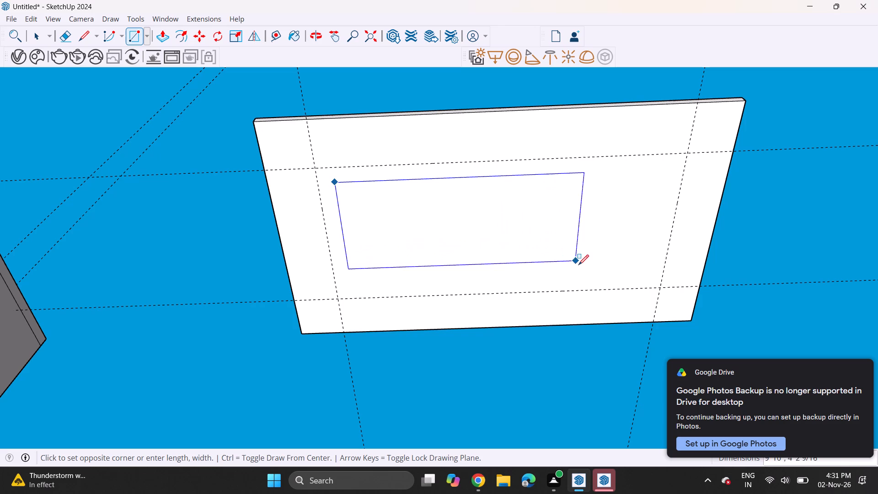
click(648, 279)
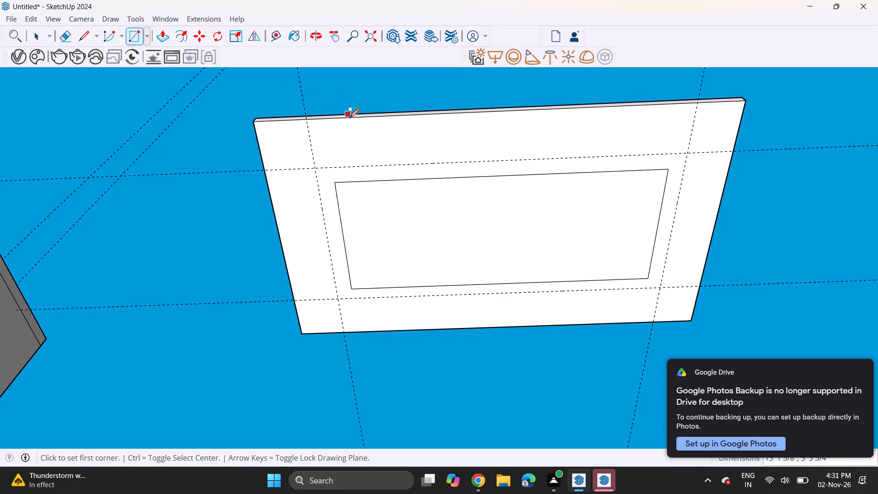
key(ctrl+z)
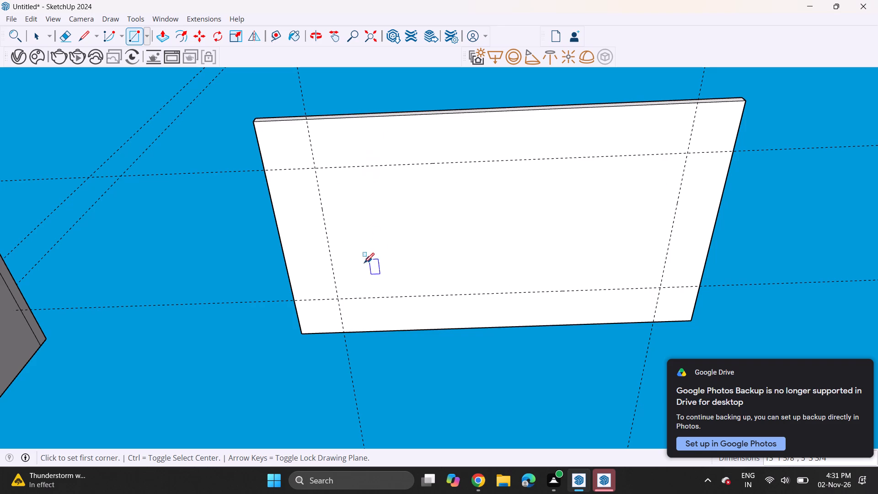
Draw a rectangle about 13' by 7' 4" on the slab's underside, inside the side and rear guides but extending past the front guide.
click(352, 290)
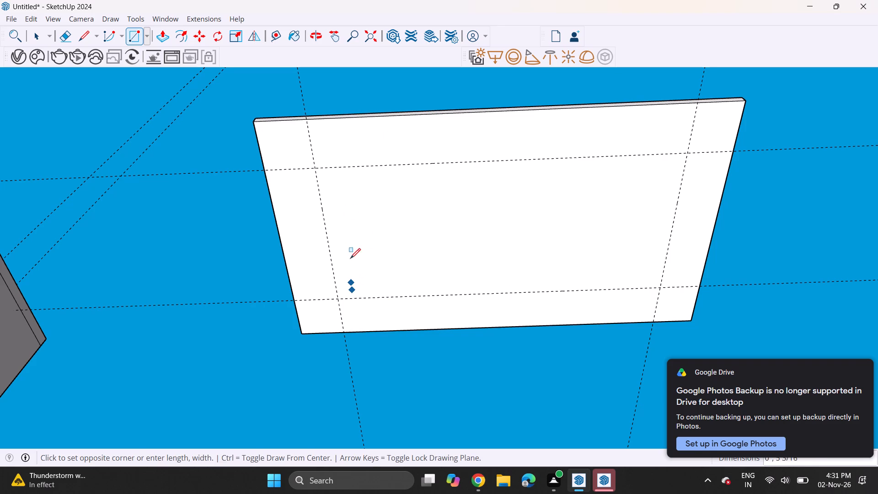
click(675, 121)
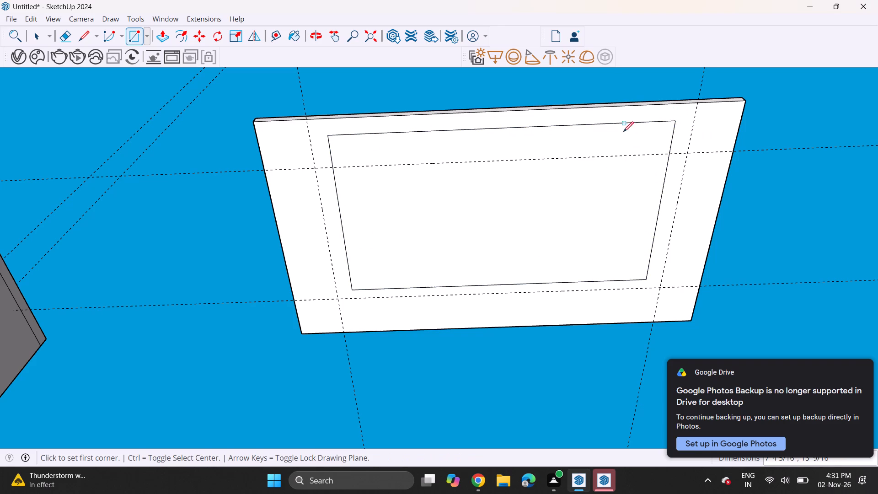
Offset the rectangle on the slab's underside inward by about 2" to form a narrow border.
click(181, 40)
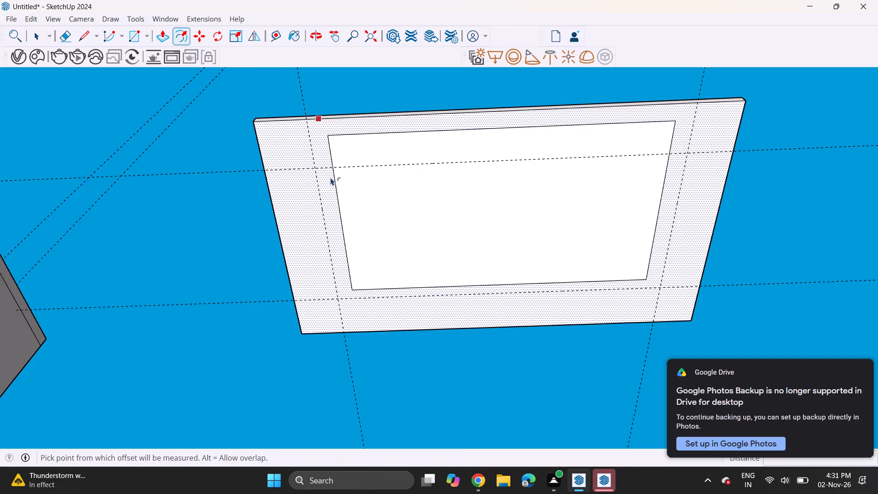
key(Escape)
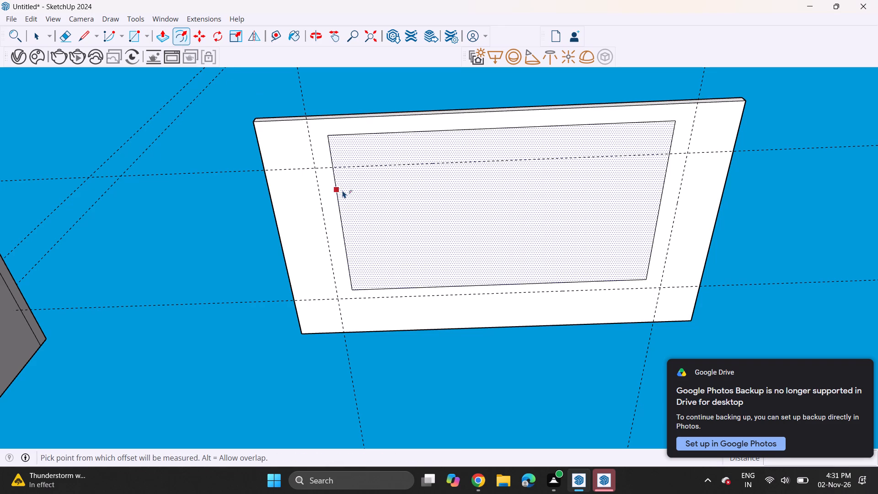
click(343, 190)
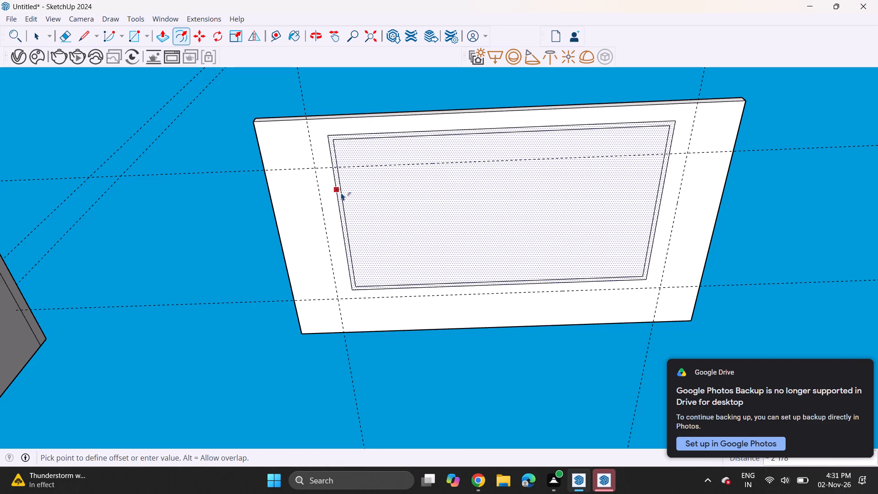
click(341, 193)
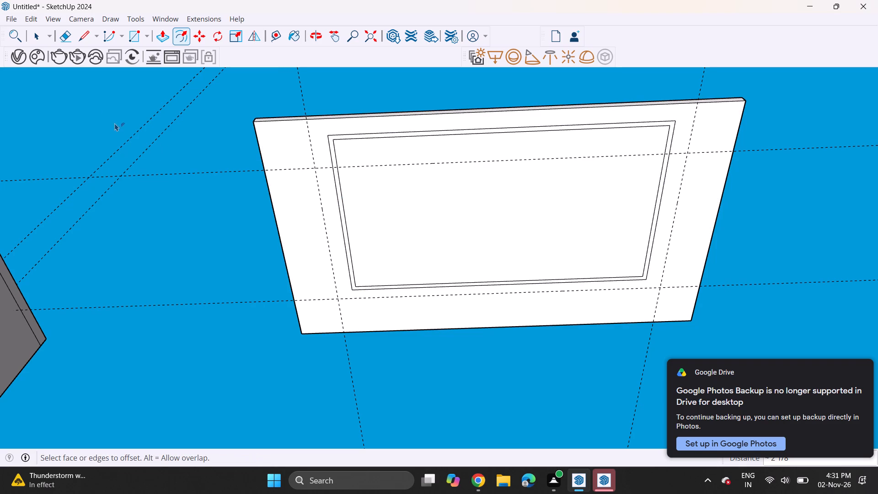
Erase the four construction guides around the bordered rectangle on the slab's underside.
click(59, 32)
drag(203, 165, 203, 162)
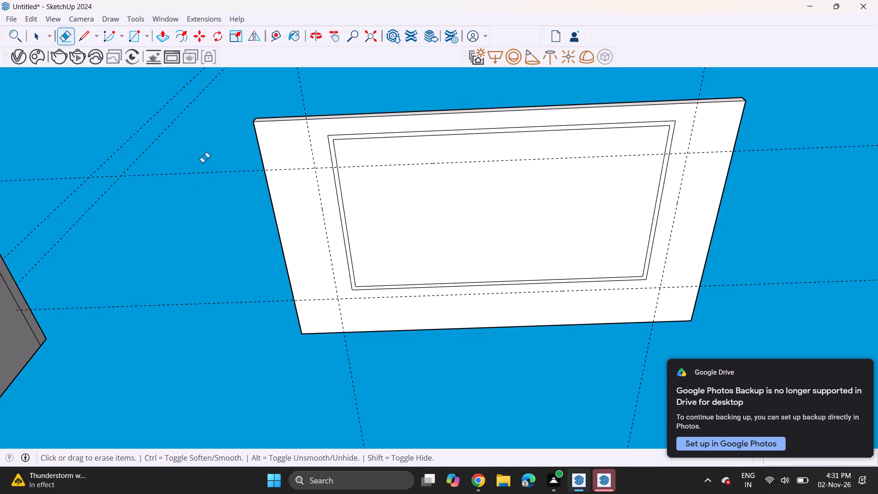
drag(203, 162, 207, 193)
drag(214, 241, 225, 357)
click(294, 102)
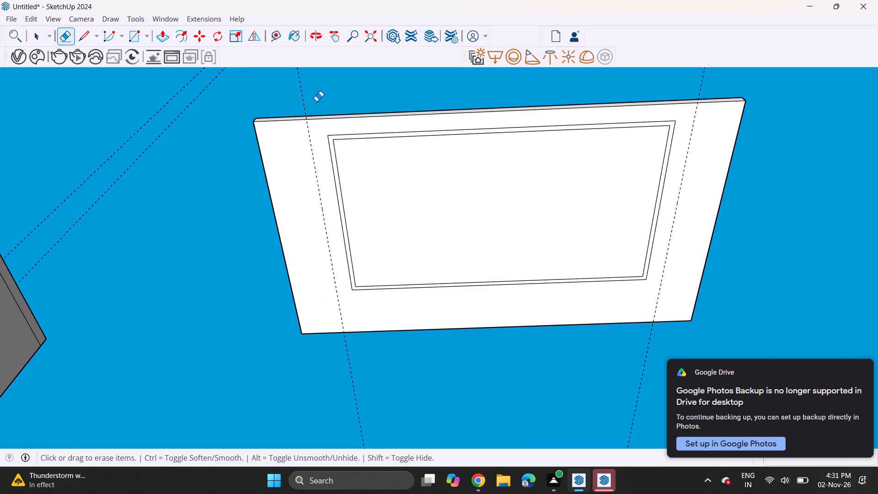
drag(314, 100, 278, 99)
drag(706, 74, 670, 74)
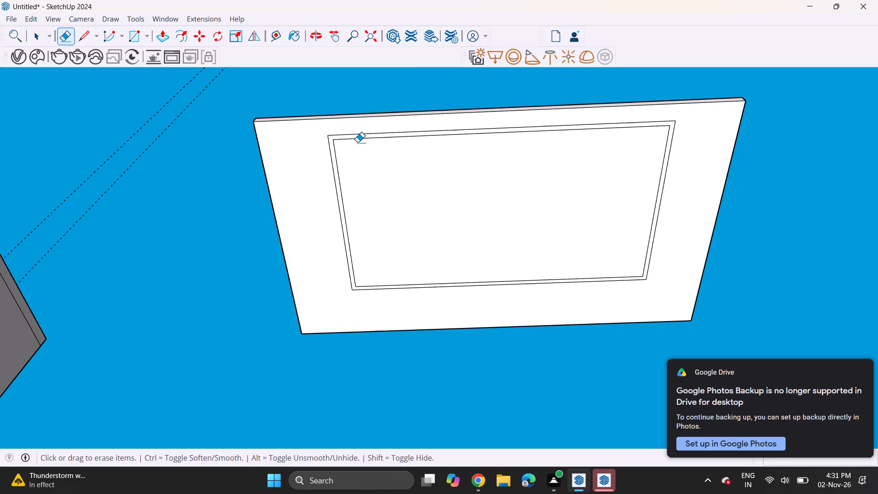
Push the narrow border face about 2 3/16" into the slab's underside to form a recessed groove.
middle_drag(318, 137, 339, 225)
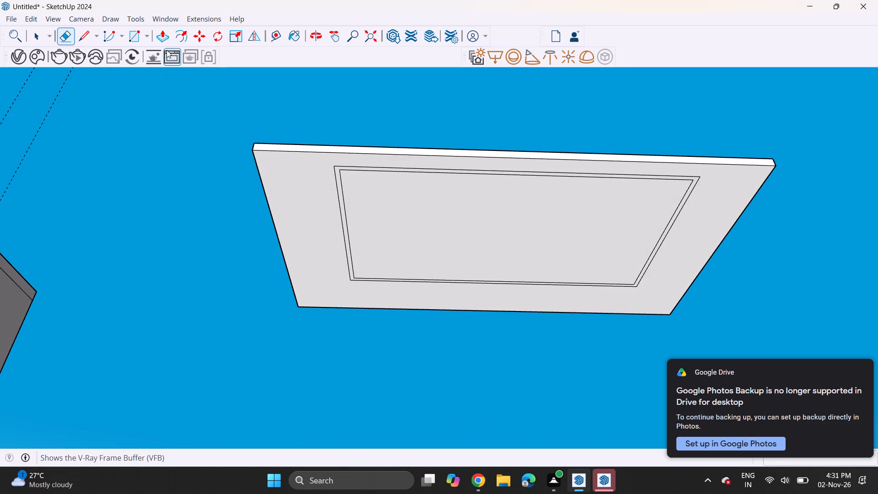
click(165, 44)
click(347, 228)
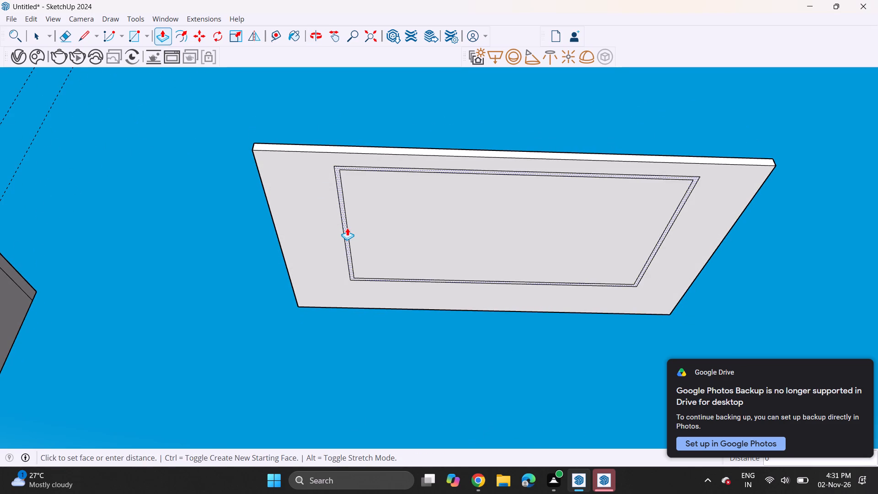
click(347, 225)
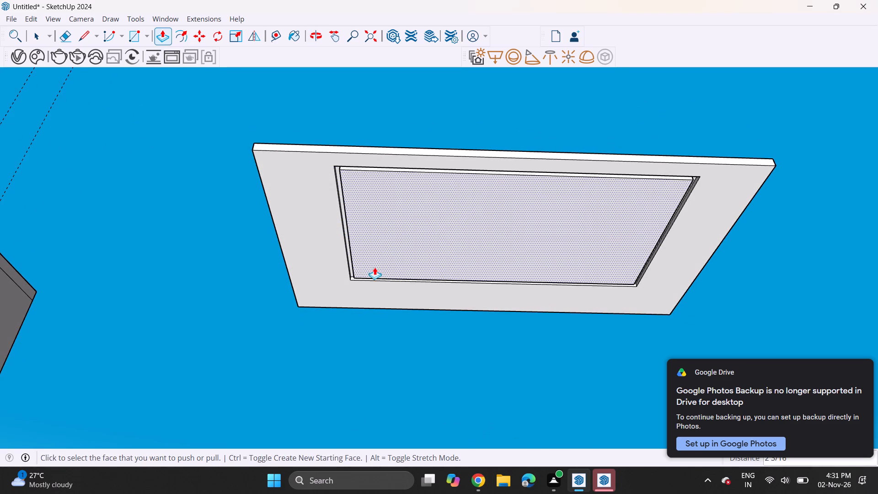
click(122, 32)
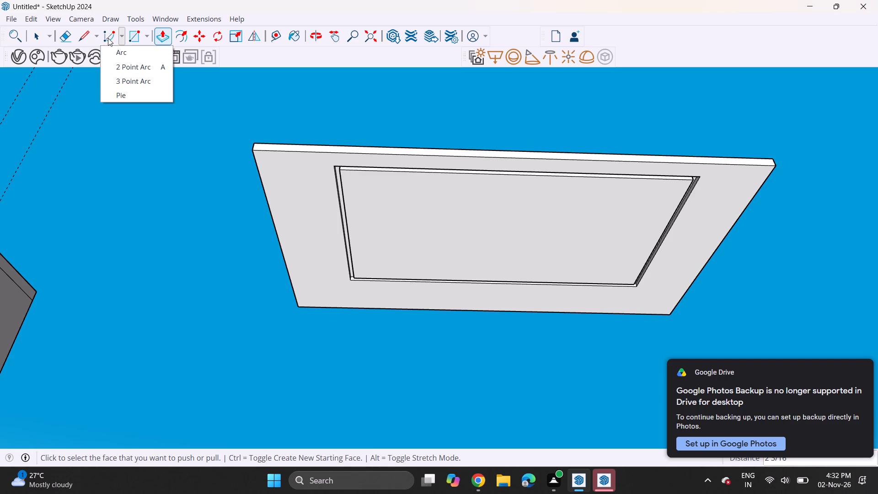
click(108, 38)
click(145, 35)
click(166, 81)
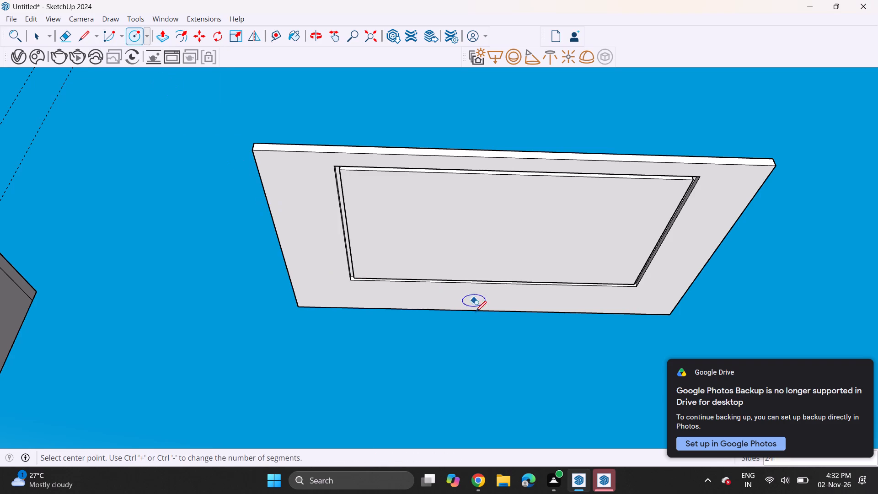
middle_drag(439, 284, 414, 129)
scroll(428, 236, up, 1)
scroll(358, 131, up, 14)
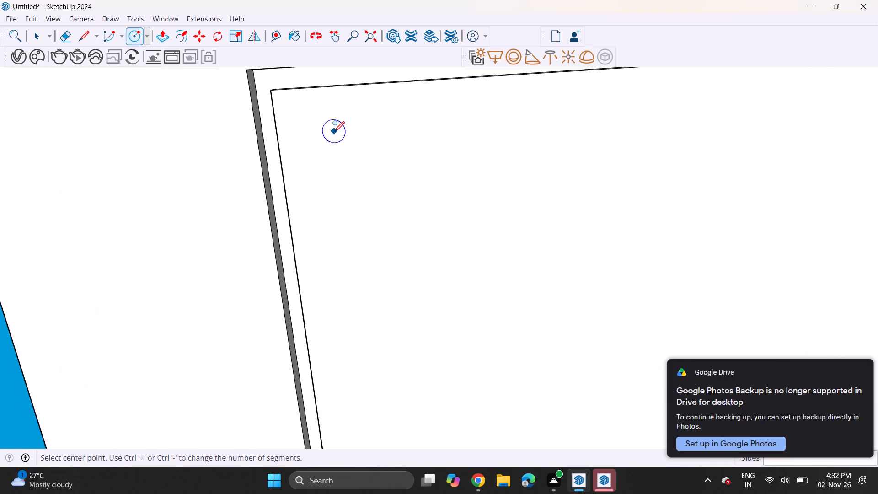
Place guides 5" inside the inner panel's front long edge and its short edge nearer the room.
click(271, 41)
scroll(362, 177, down, 11)
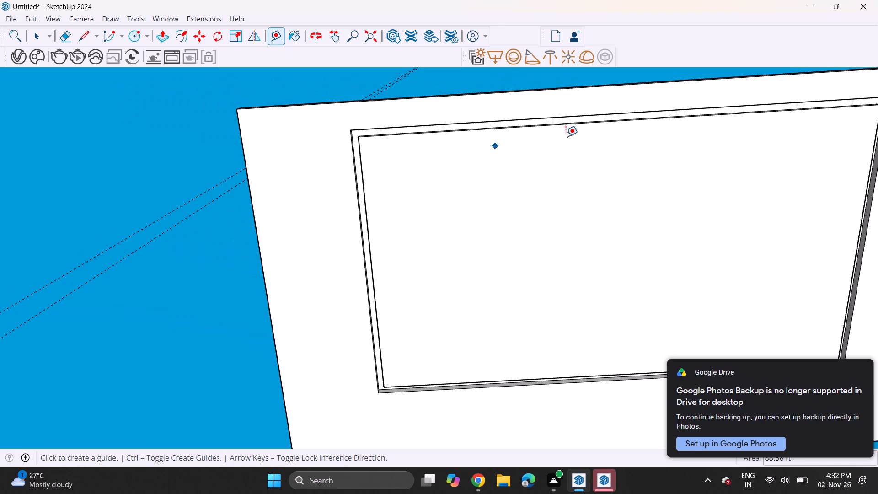
click(602, 124)
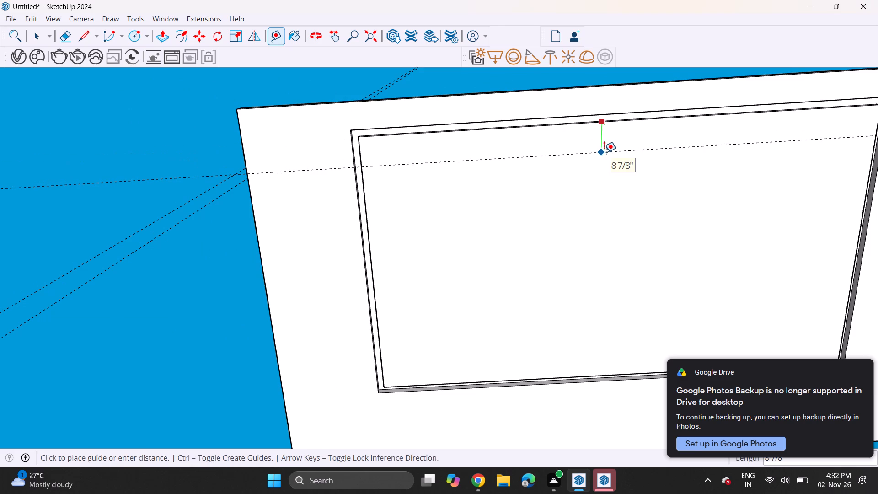
text(1\)
key(Return)
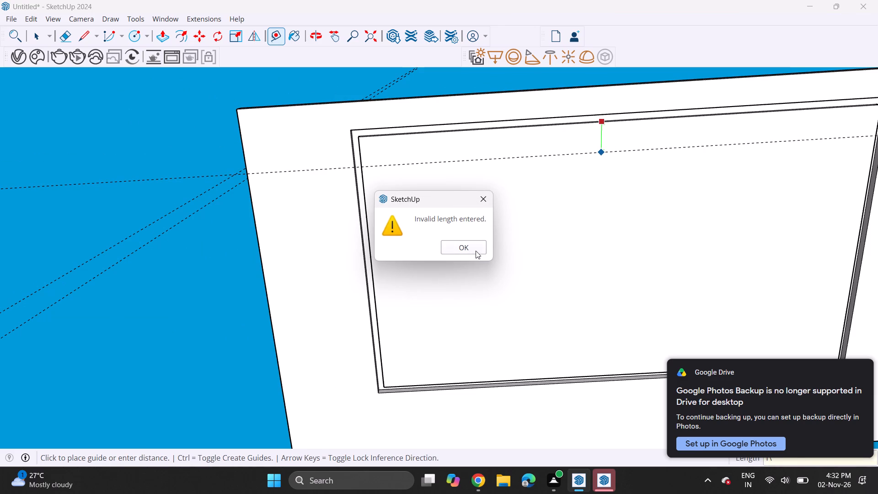
click(475, 247)
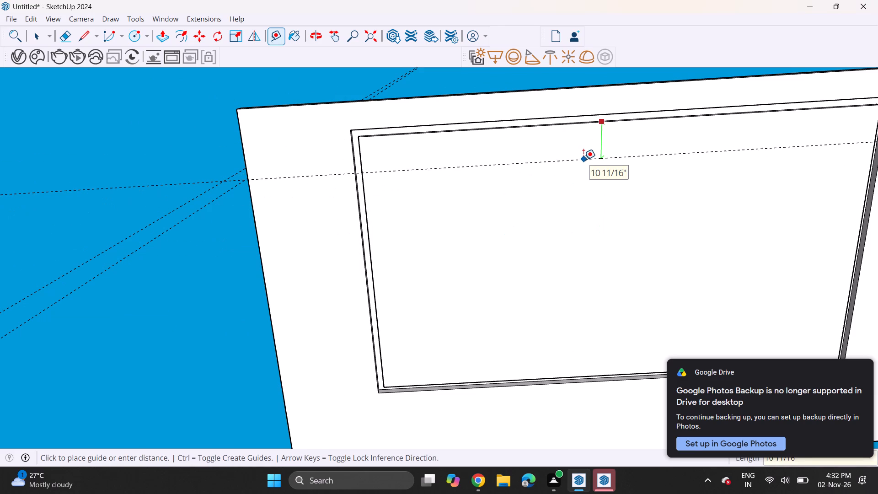
key(5)
key(Return)
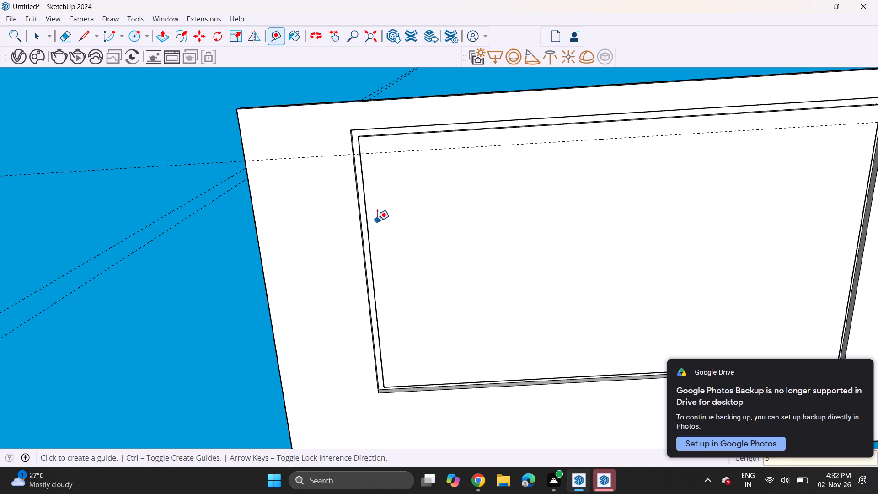
click(371, 241)
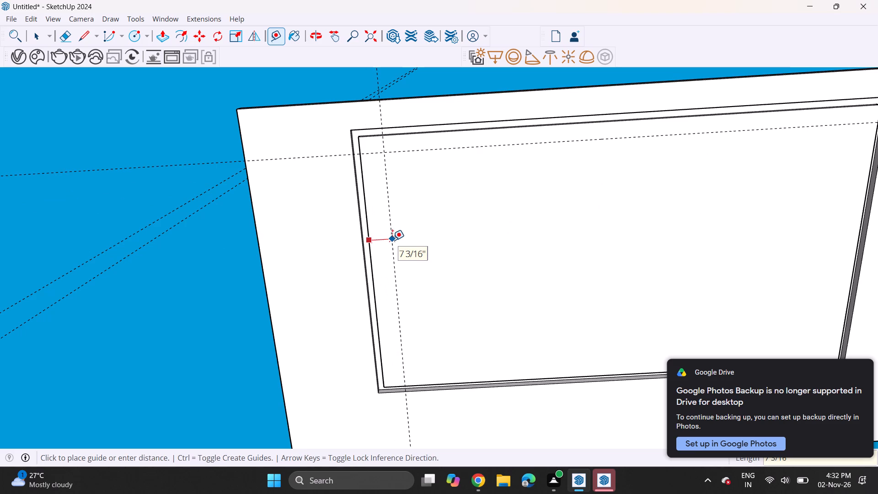
key(5)
key(Return)
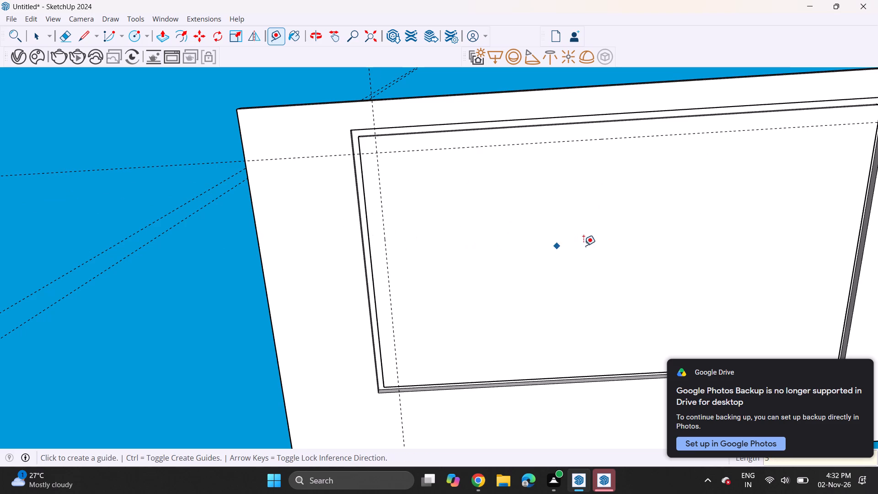
Place guides 5" inside the inner panel's short edge farther from the room and its rear long edge.
click(858, 249)
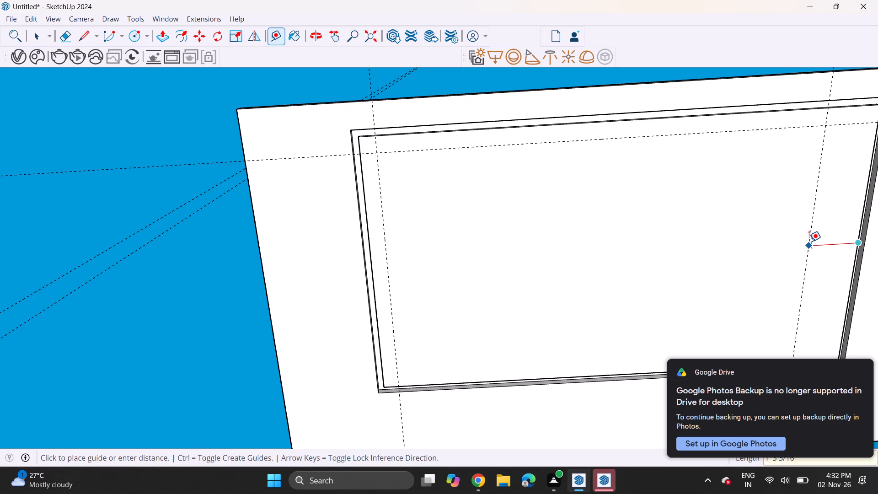
key(5)
key(Return)
click(615, 373)
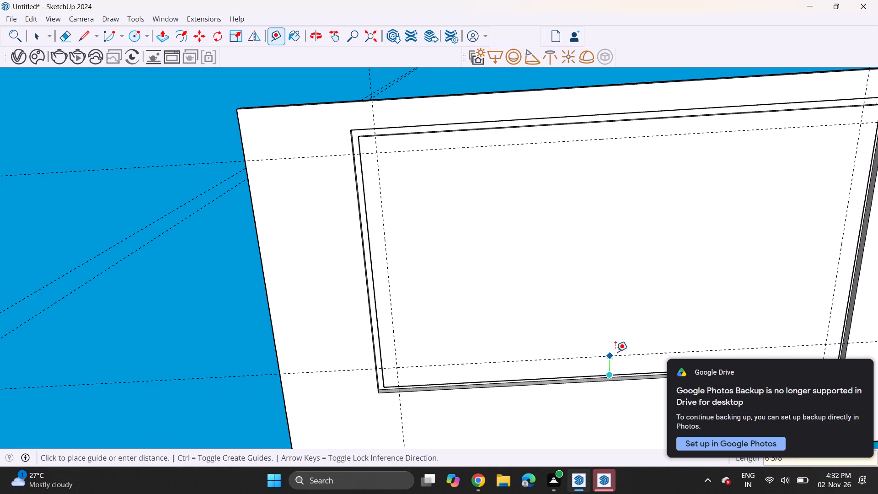
key(5)
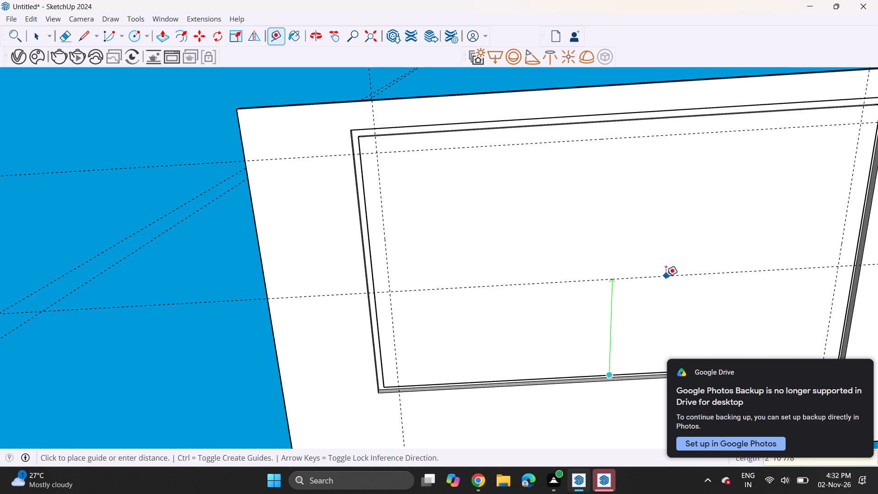
key(Return)
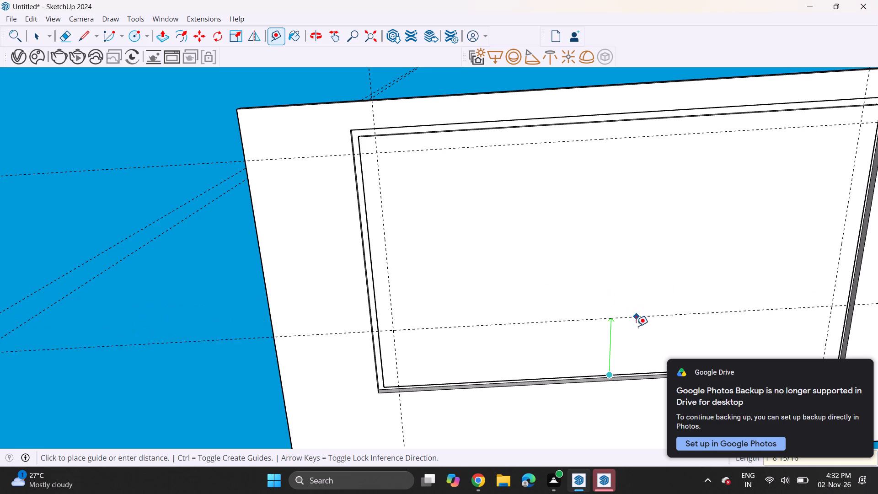
key(5)
key(Return)
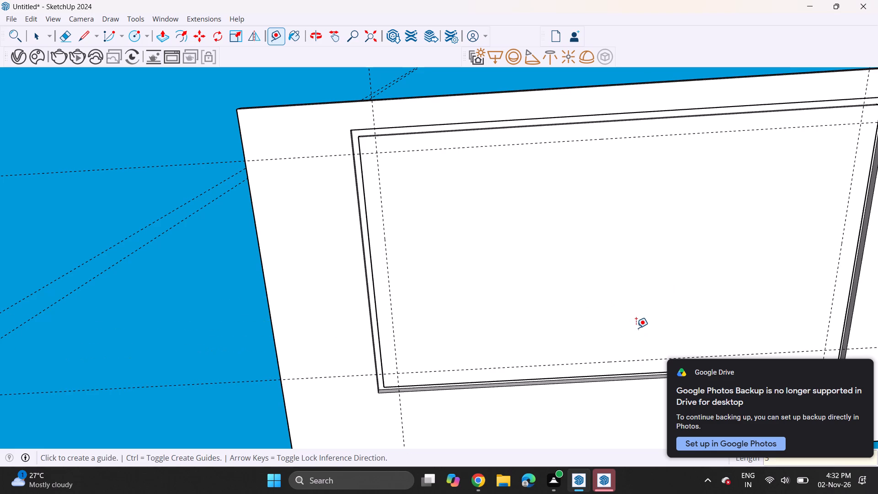
Draw small circles centred on the panel's two front guide intersections, the one farther from the room about 2 7/16" in radius.
click(129, 41)
click(377, 156)
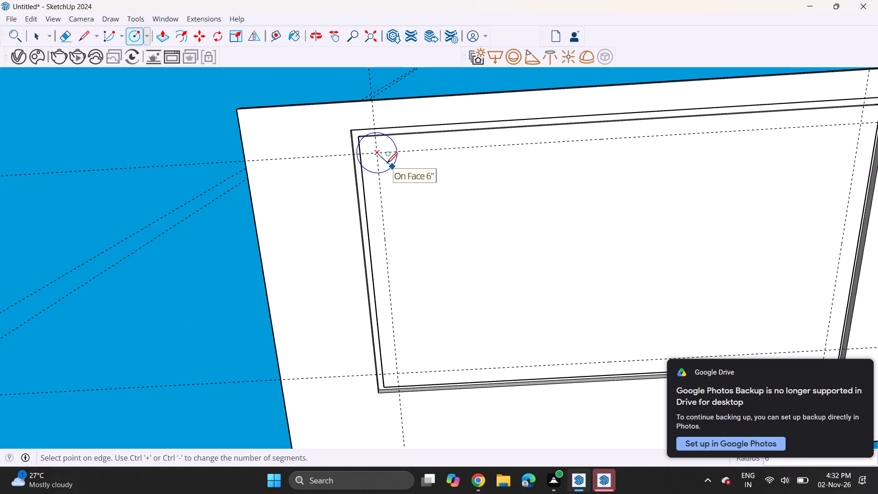
click(384, 161)
scroll(540, 180, down, 2)
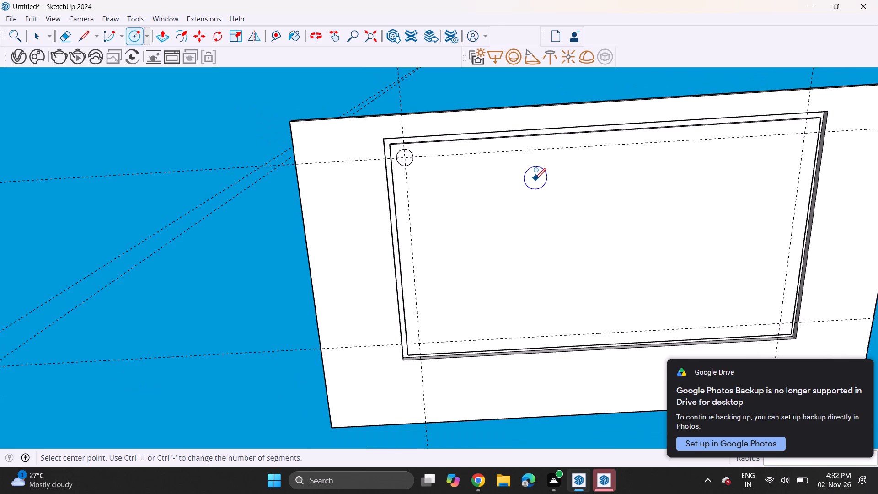
middle_drag(551, 177, 342, 202)
scroll(385, 187, up, 1)
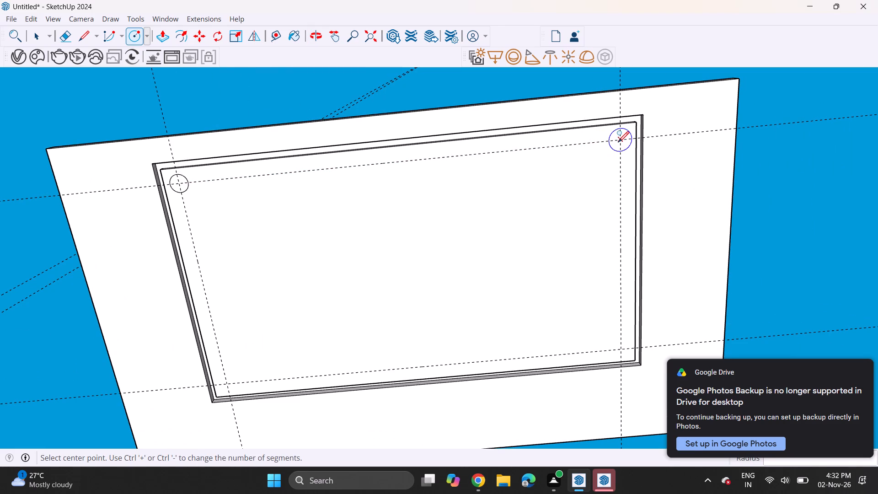
click(618, 141)
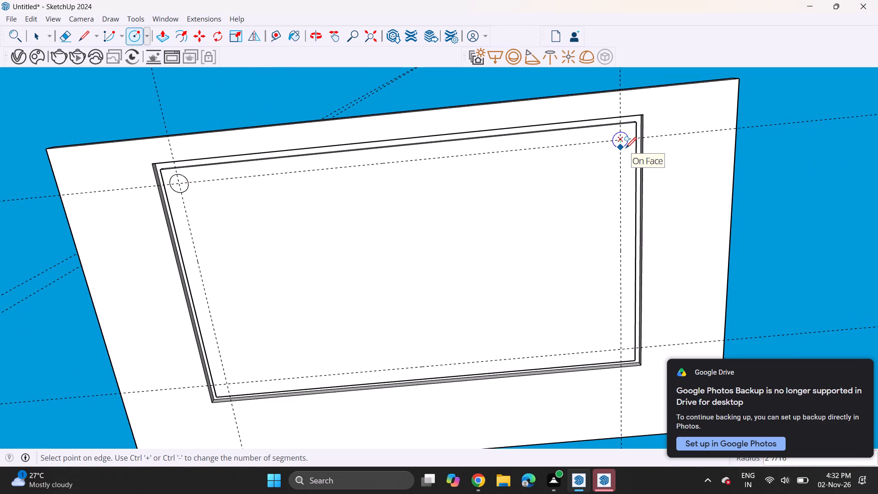
click(626, 147)
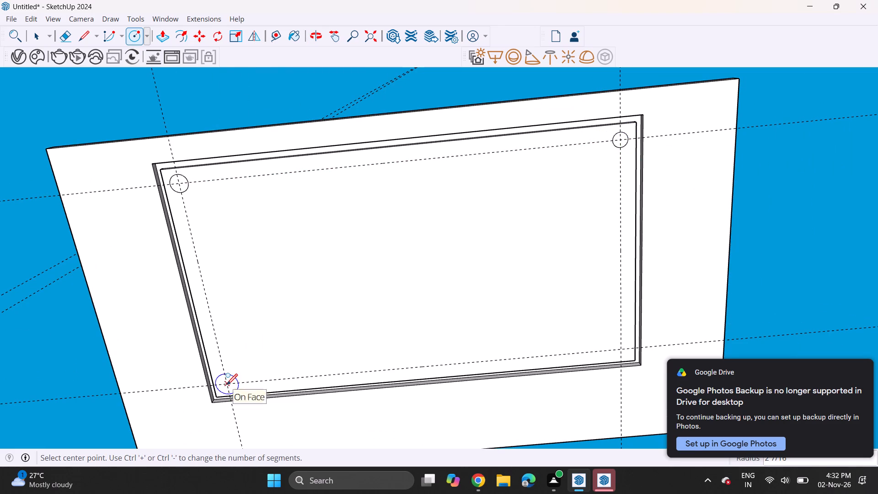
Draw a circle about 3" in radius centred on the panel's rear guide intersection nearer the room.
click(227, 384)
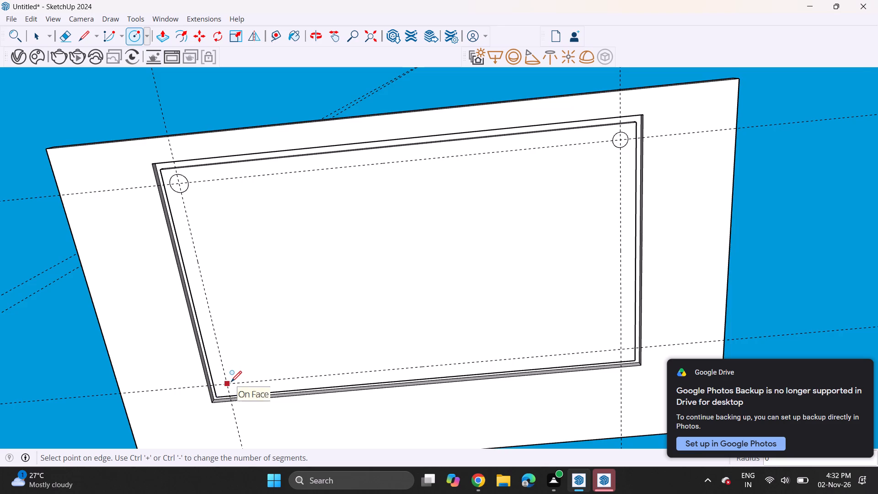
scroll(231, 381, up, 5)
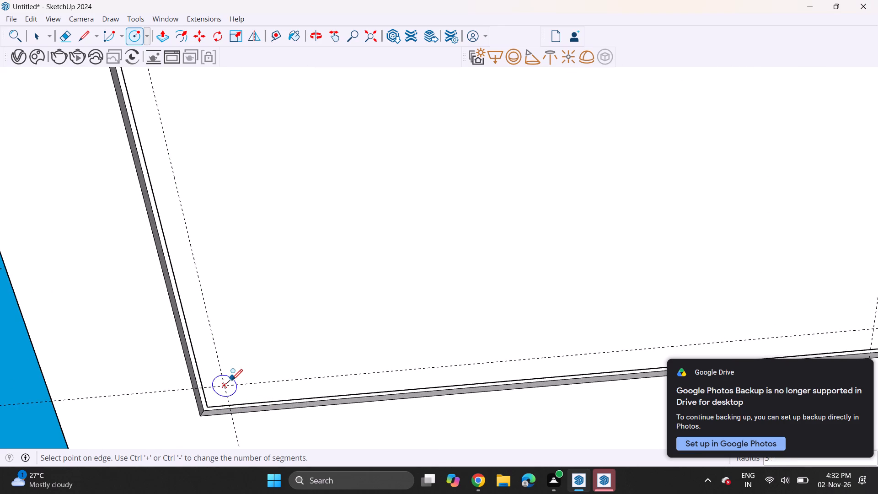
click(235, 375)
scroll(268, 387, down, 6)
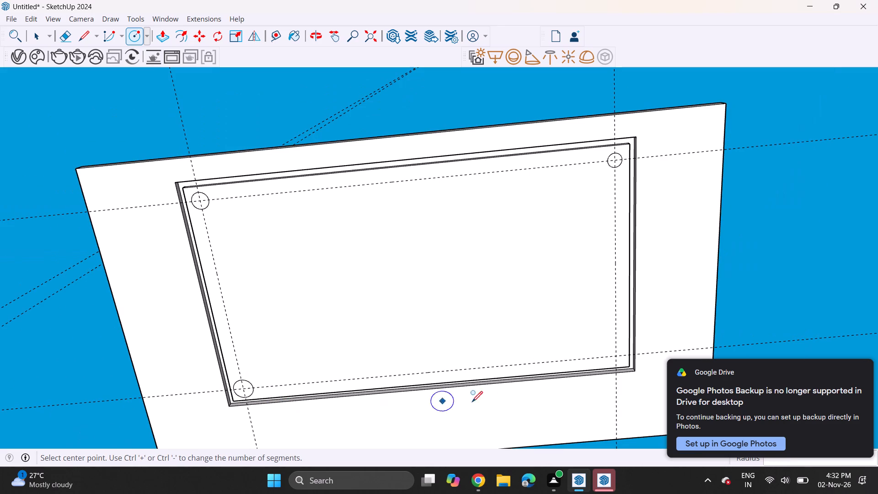
Draw a small circle centred on the panel's rear guide intersection farther from the room.
scroll(600, 368, up, 4)
click(617, 354)
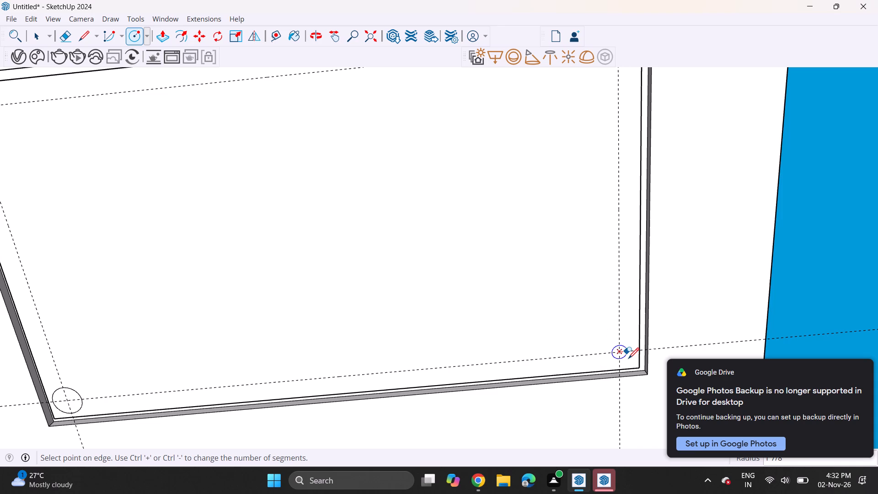
click(633, 360)
scroll(394, 361, down, 6)
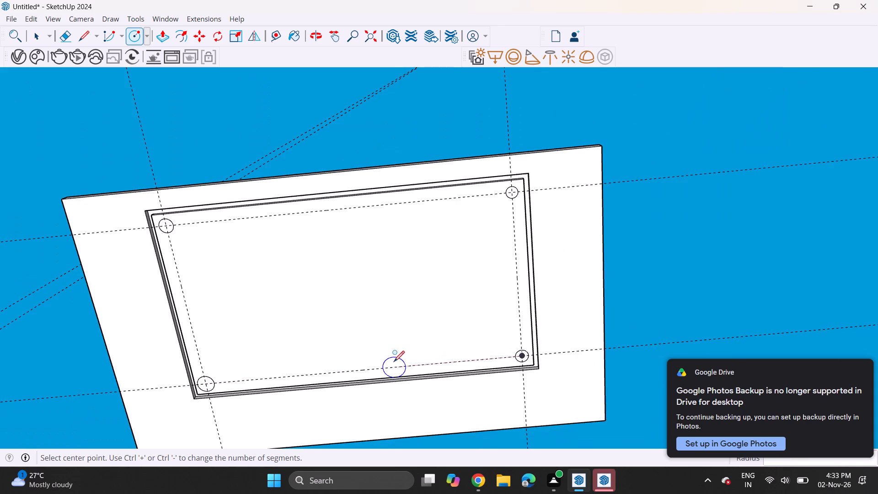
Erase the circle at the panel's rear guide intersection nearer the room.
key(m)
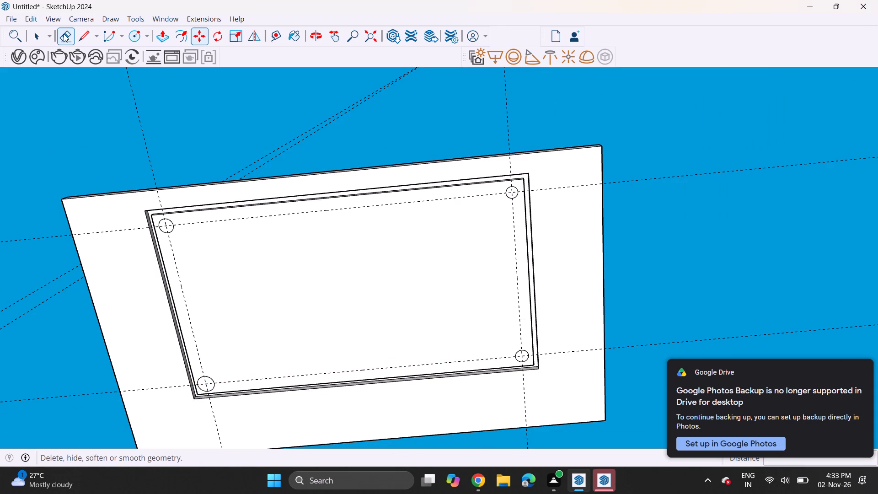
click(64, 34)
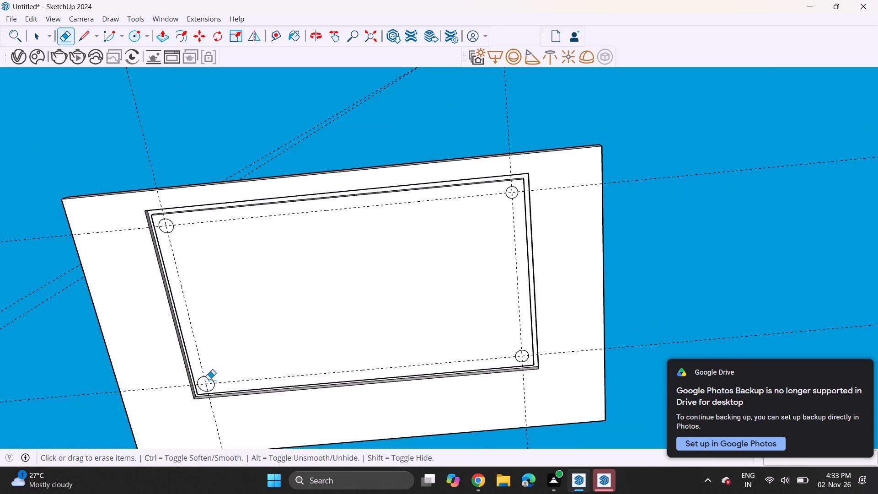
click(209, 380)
Redraw a small circle centred on the panel's rear guide intersection nearer the room.
click(134, 35)
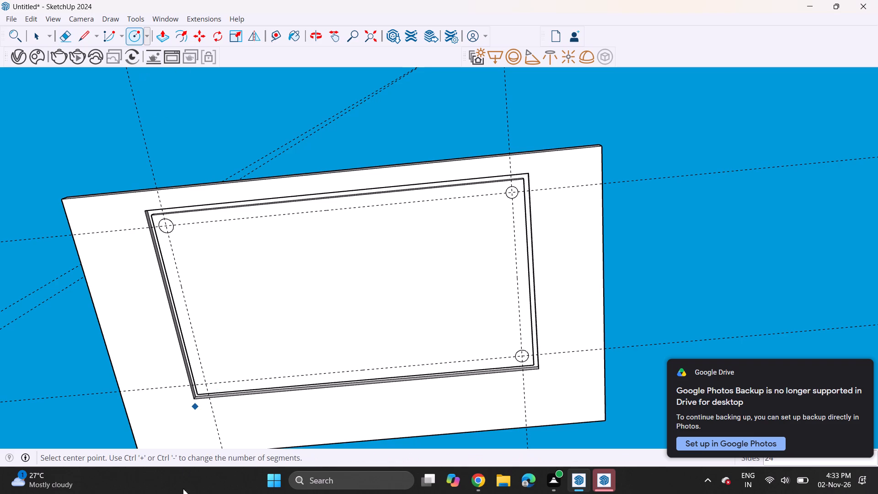
click(205, 381)
scroll(214, 384, up, 8)
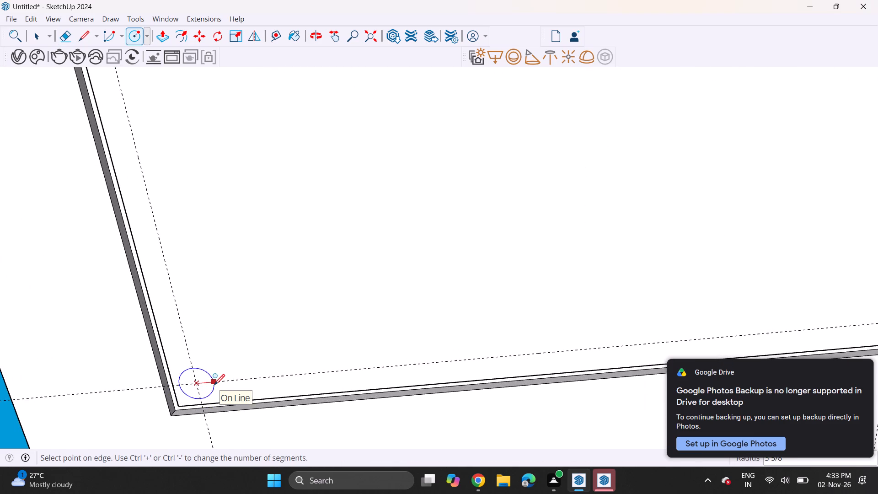
click(214, 384)
Recess all four corner circles about 1 1/4" into the panel with Push/Pull.
scroll(223, 329, down, 10)
middle_drag(372, 229, 428, 297)
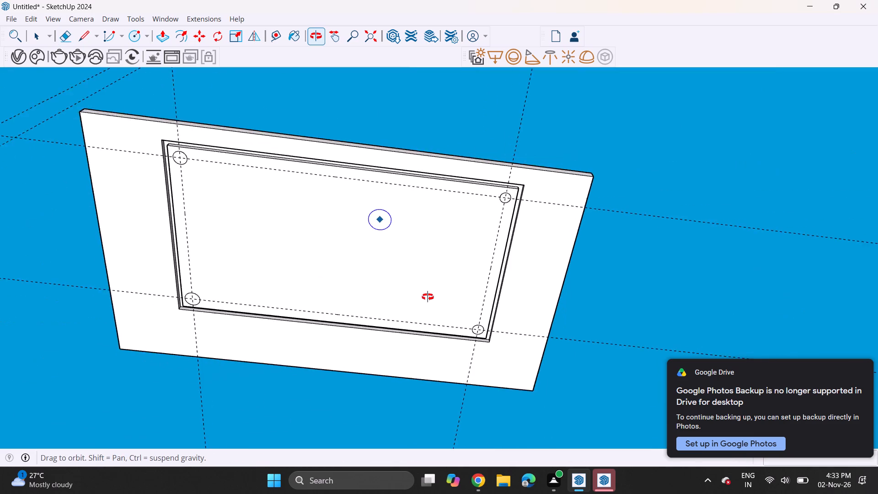
middle_drag(428, 297, 407, 449)
middle_drag(404, 280, 402, 76)
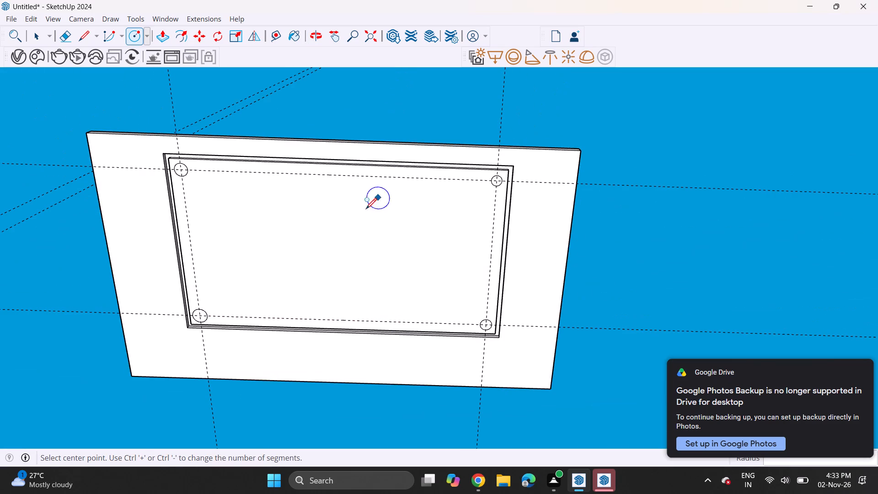
click(166, 34)
middle_drag(182, 186, 184, 242)
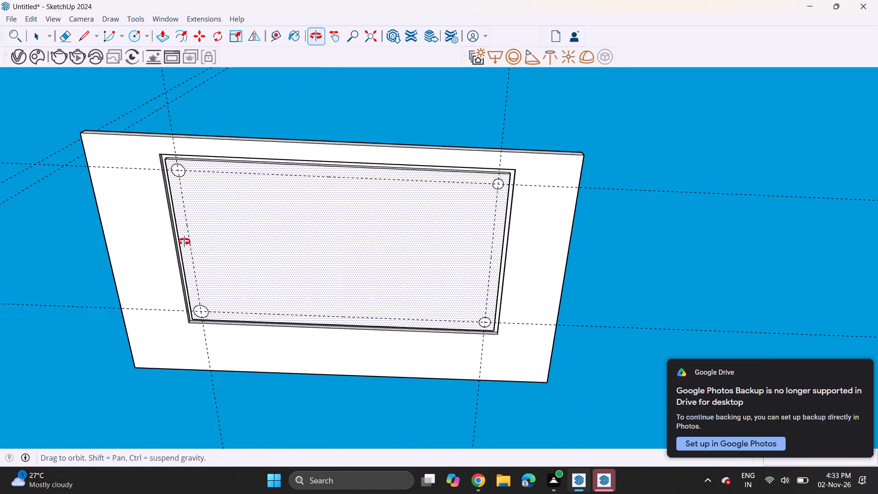
middle_drag(184, 242, 183, 245)
scroll(176, 162, up, 10)
click(163, 202)
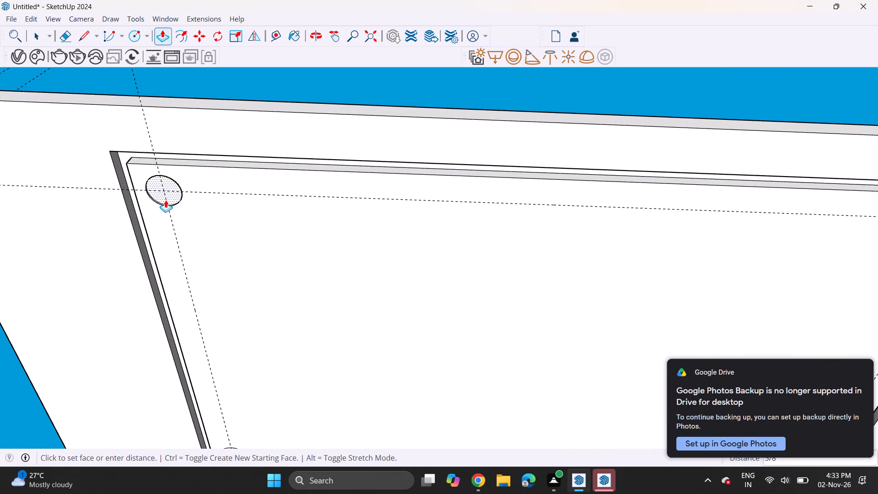
click(166, 199)
scroll(192, 274, down, 5)
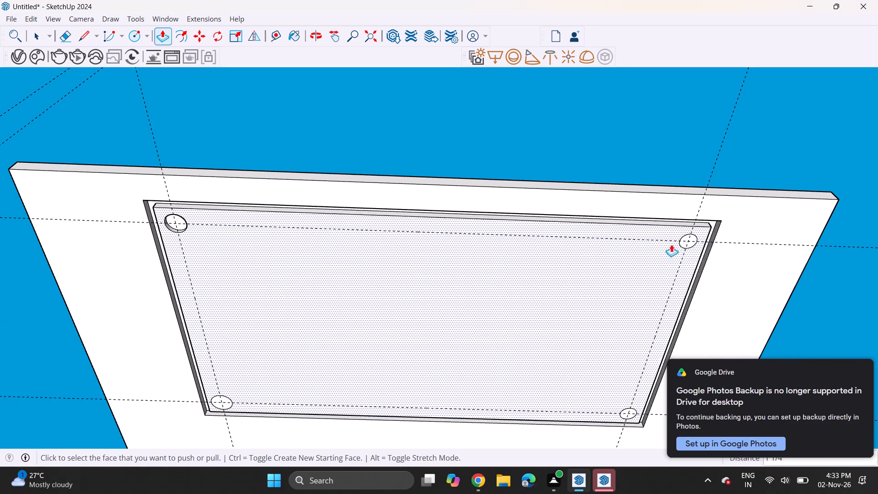
double_click(685, 248)
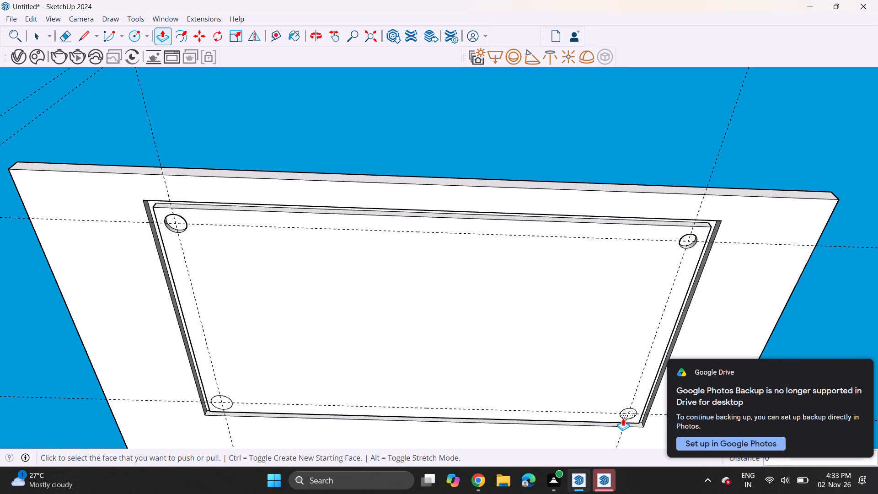
double_click(623, 418)
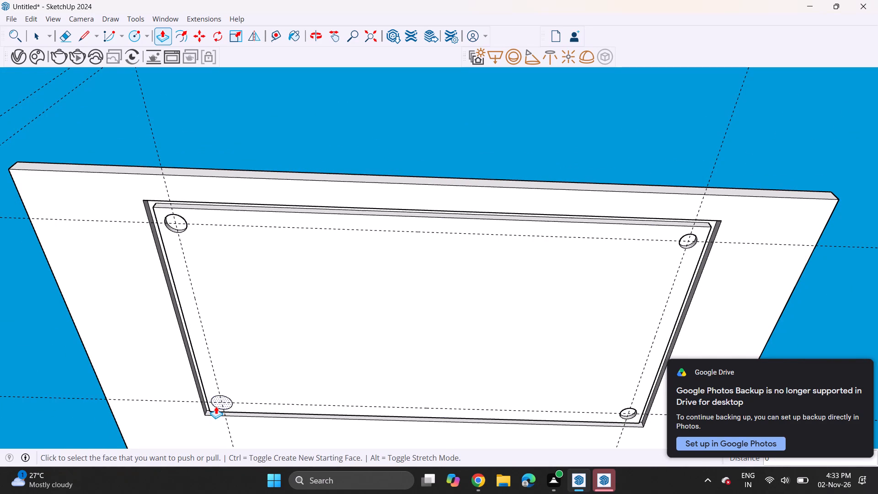
double_click(216, 406)
Erase the four guide lines that cross the slab through the corner circles.
scroll(396, 351, down, 4)
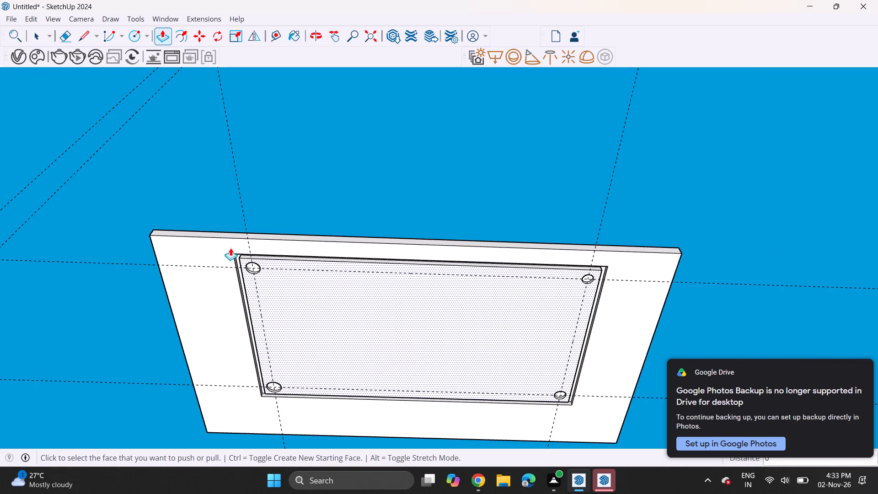
click(67, 34)
drag(220, 147, 301, 150)
drag(674, 160, 715, 166)
drag(640, 150, 530, 152)
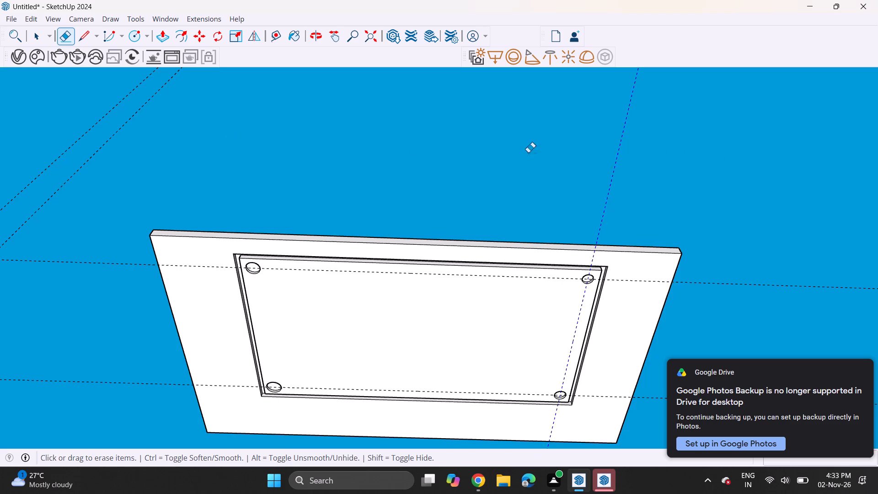
drag(793, 167, 792, 273)
drag(757, 265, 756, 298)
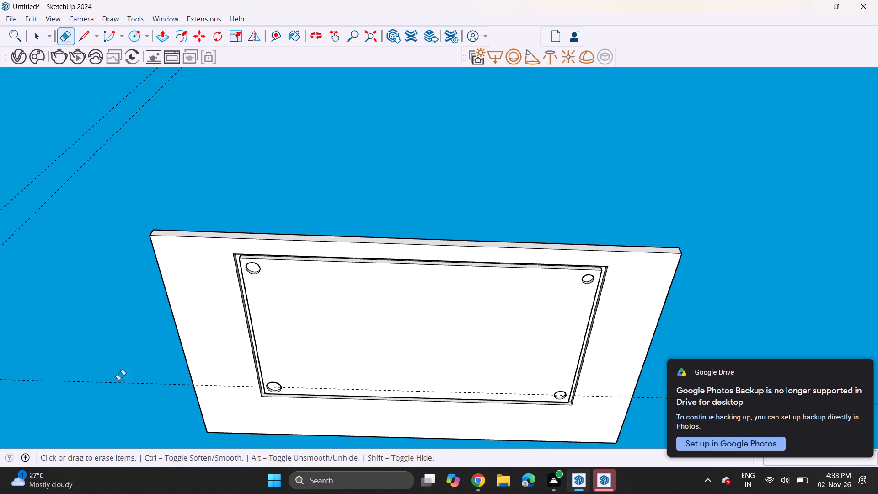
drag(122, 388, 127, 401)
drag(147, 379, 146, 396)
Move the whole detailed slab into the room below the ceiling, placing its front corner on the side wall's inner front edge.
scroll(168, 337, down, 5)
middle_drag(204, 274, 217, 366)
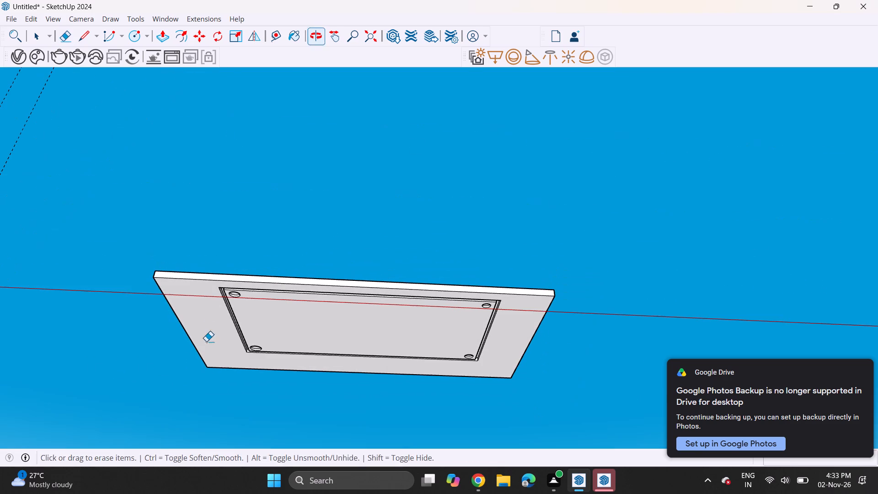
key(space)
drag(140, 240, 626, 408)
scroll(340, 341, down, 4)
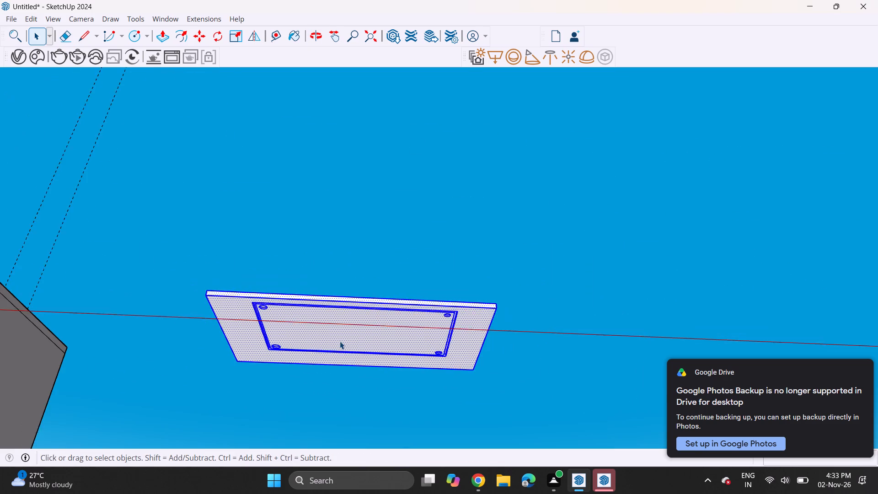
shift+middle_drag(313, 289, 509, 225)
middle_drag(502, 343, 493, 403)
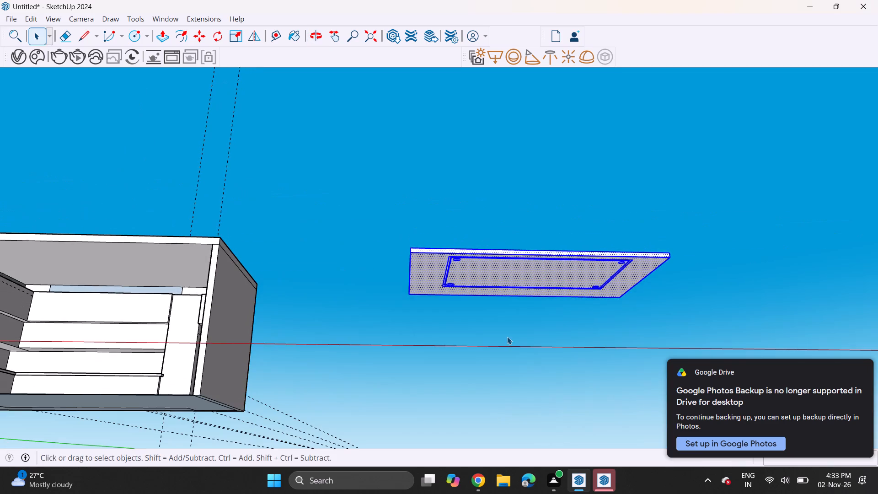
middle_drag(497, 254, 630, 261)
middle_drag(630, 261, 605, 318)
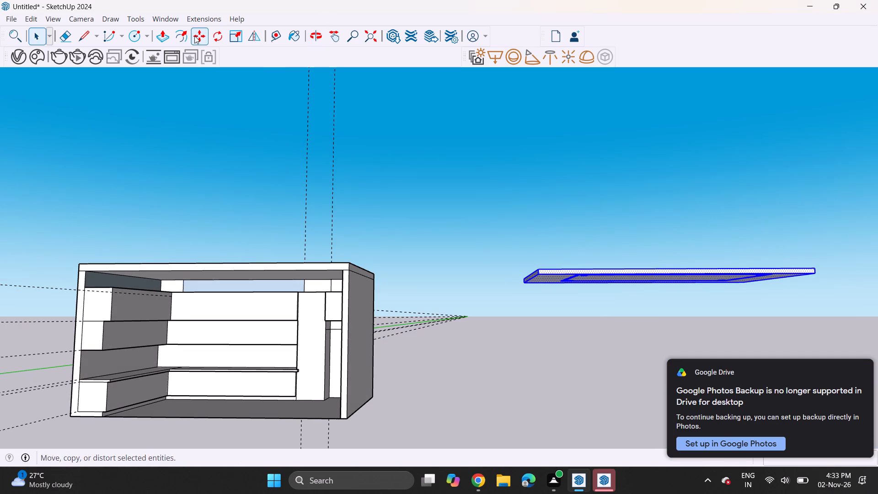
click(195, 37)
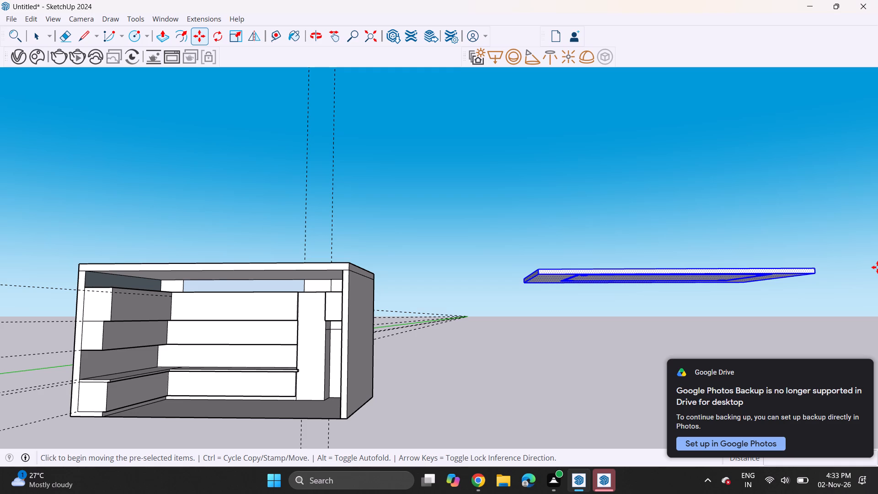
click(814, 268)
scroll(347, 278, up, 4)
middle_drag(317, 285, 353, 285)
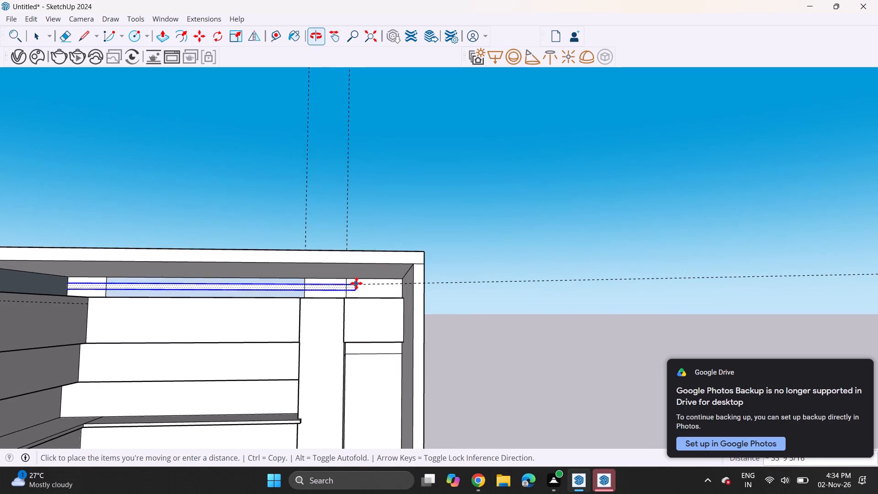
scroll(356, 283, down, 5)
shift+middle_drag(380, 279, 423, 275)
middle_drag(423, 283, 417, 303)
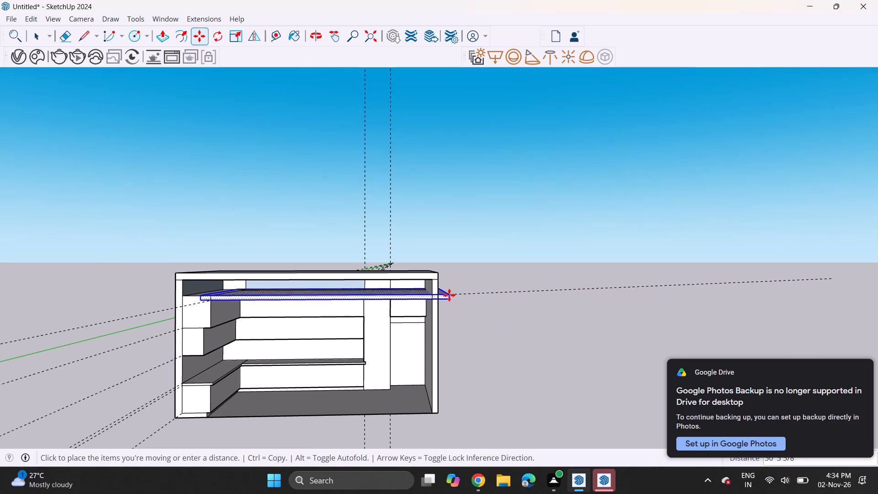
middle_drag(427, 285, 413, 140)
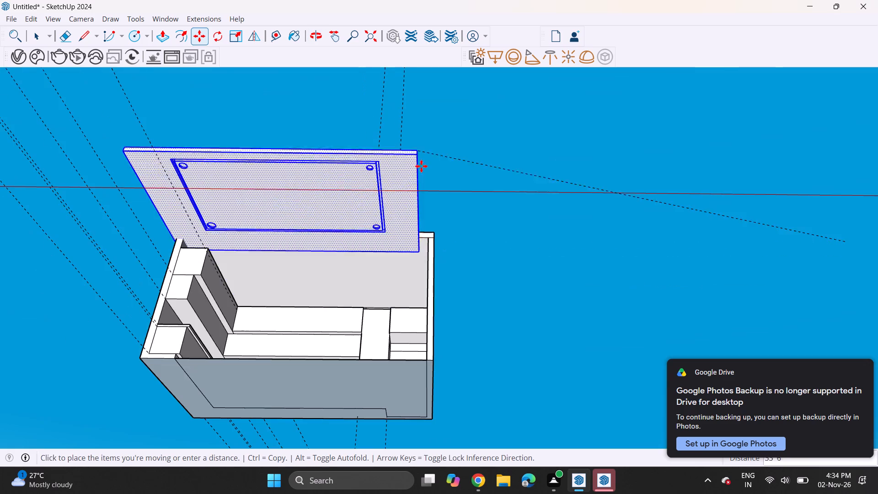
scroll(424, 196, up, 5)
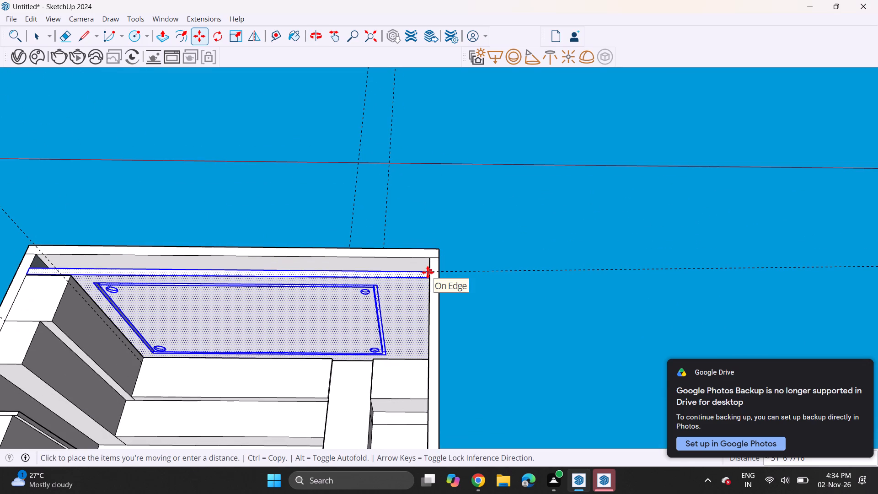
click(428, 272)
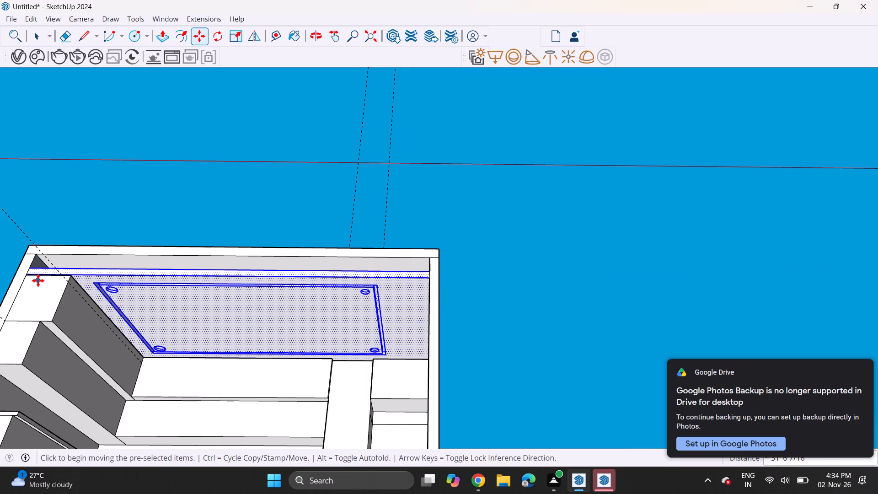
Lower the slab so its bottom front corner meets the top of the upper wall cabinet at the opposite side wall, and deselect it.
shift+middle_drag(68, 270, 254, 270)
middle_drag(236, 252, 241, 381)
scroll(220, 283, up, 7)
middle_drag(225, 338, 229, 306)
scroll(226, 320, up, 6)
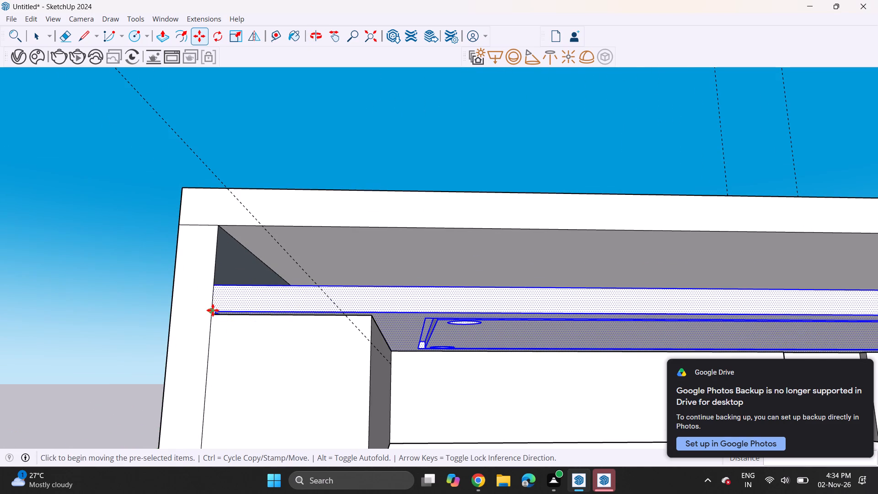
click(213, 310)
click(210, 315)
scroll(273, 312, down, 6)
key(space)
key(n)
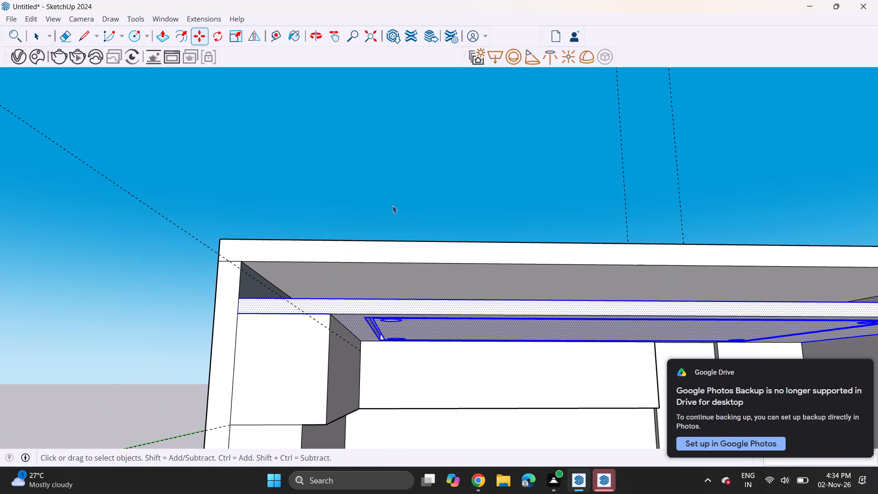
click(394, 195)
scroll(389, 210, down, 5)
shift+middle_drag(456, 345, 455, 345)
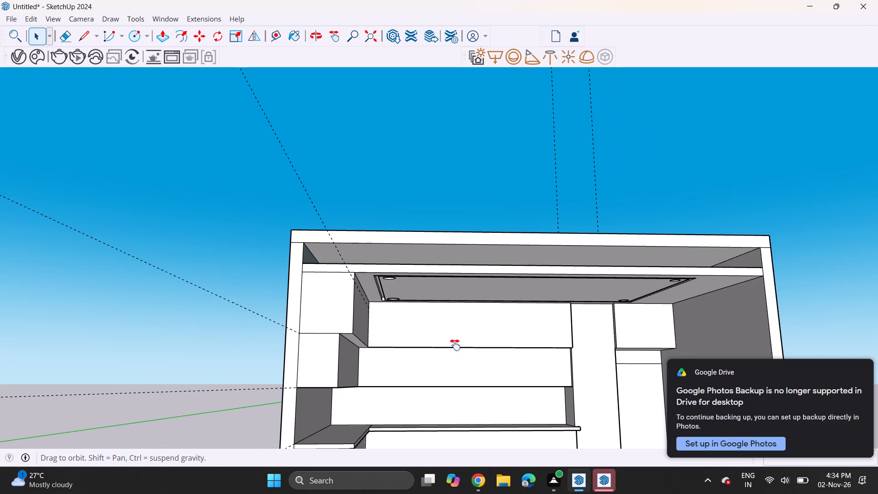
shift+middle_drag(455, 345, 388, 334)
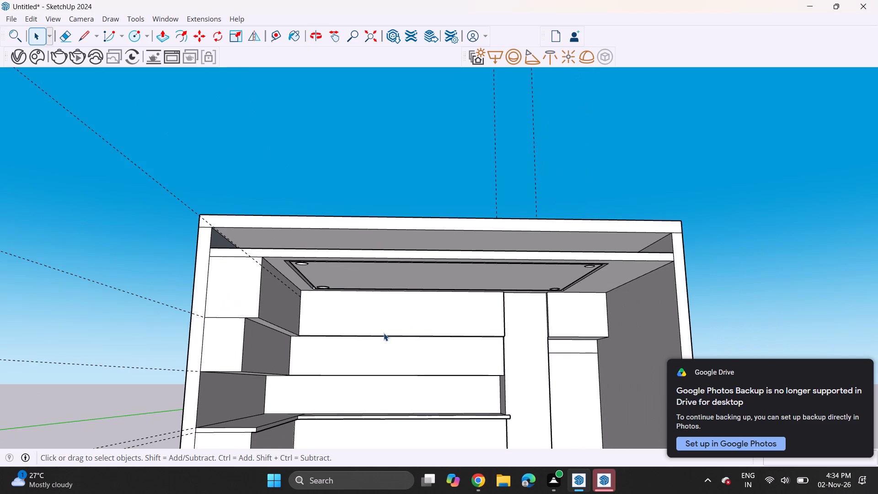
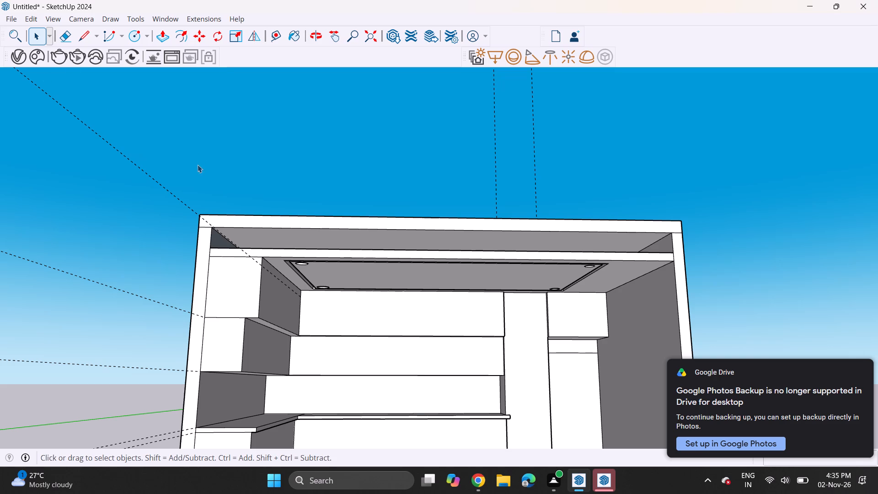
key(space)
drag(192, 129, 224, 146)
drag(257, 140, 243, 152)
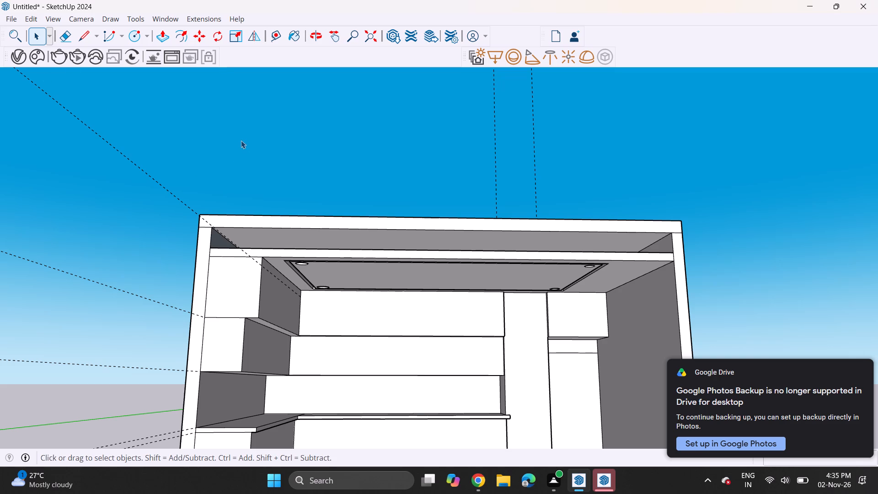
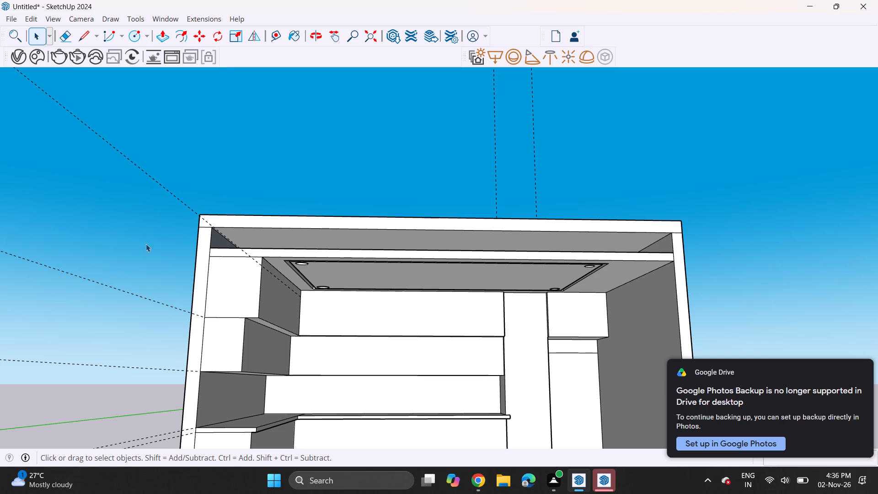
Erase all the dashed construction guide lines extending beside, above and below the room model.
click(285, 191)
scroll(152, 118, down, 4)
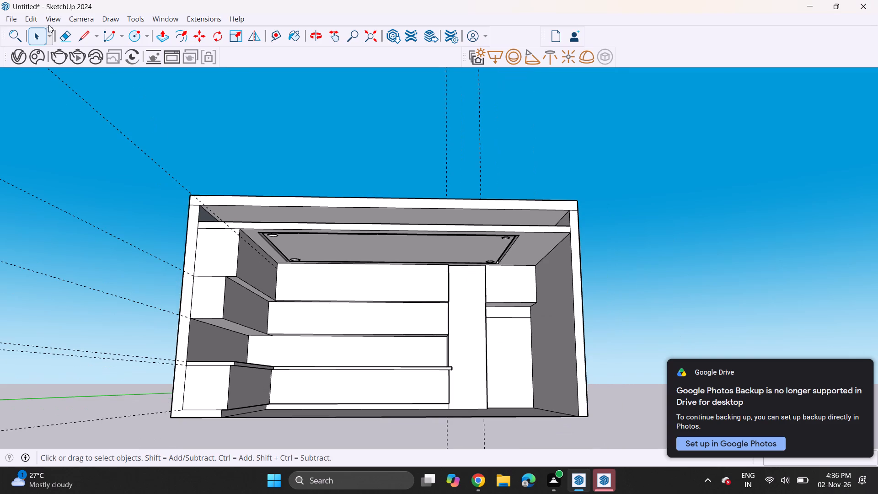
click(61, 30)
drag(144, 88, 146, 111)
drag(112, 239, 112, 243)
drag(115, 220, 104, 239)
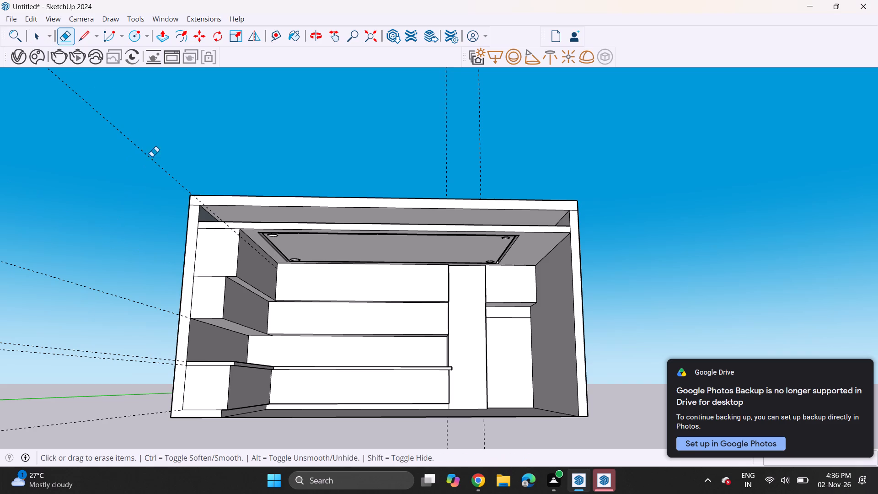
drag(161, 137, 153, 175)
drag(112, 259, 90, 317)
drag(103, 311, 88, 342)
drag(91, 347, 85, 378)
drag(94, 383, 91, 415)
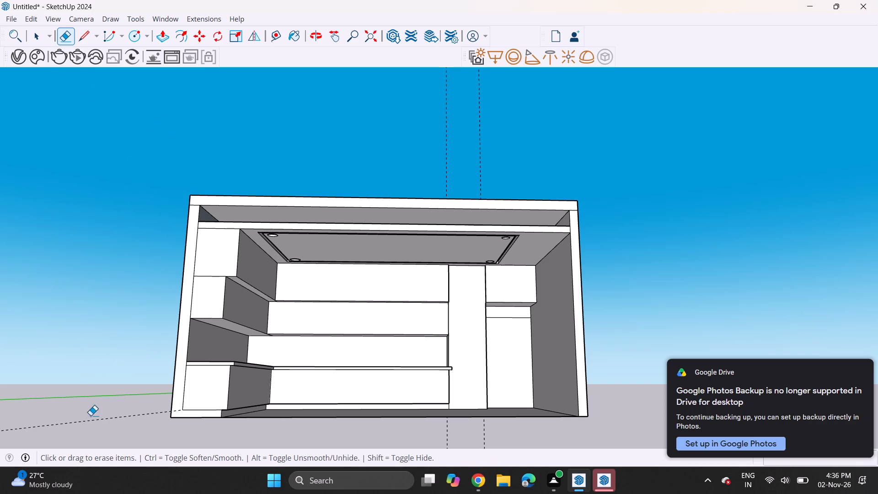
drag(91, 415, 90, 423)
drag(414, 97, 581, 108)
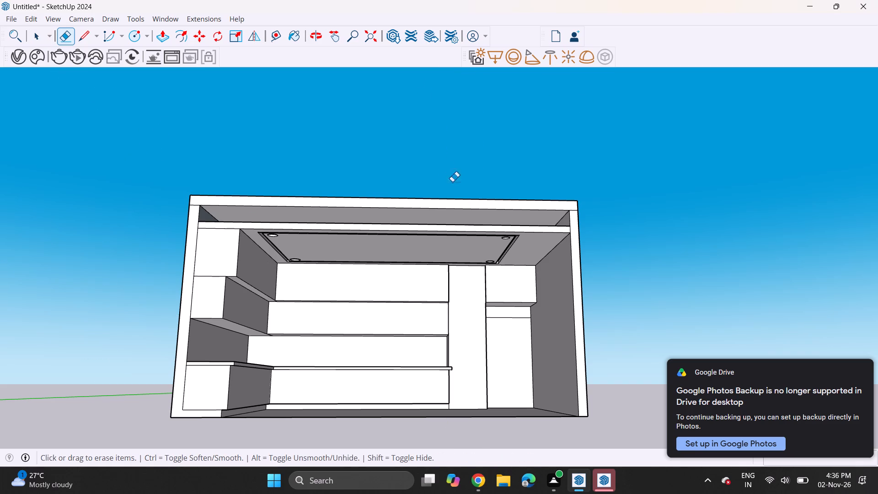
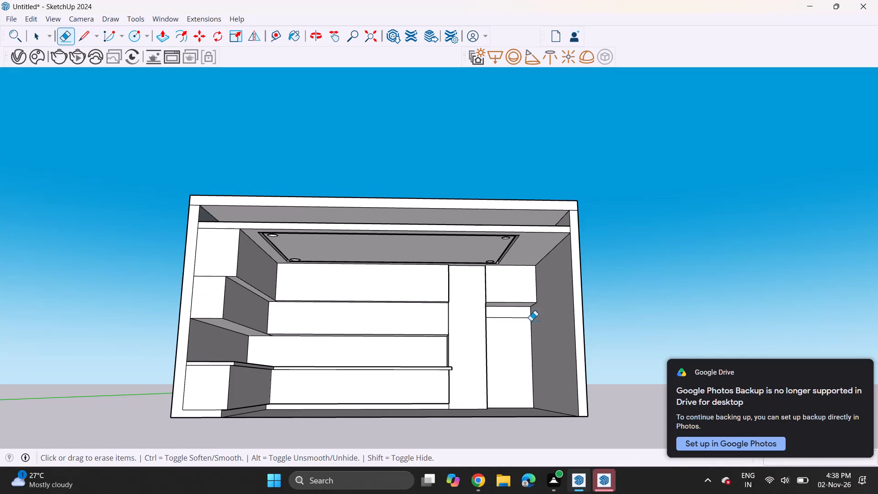
Examine the room's cabinets and recessed false ceiling from the open front.
key(space)
middle_drag(586, 290, 539, 338)
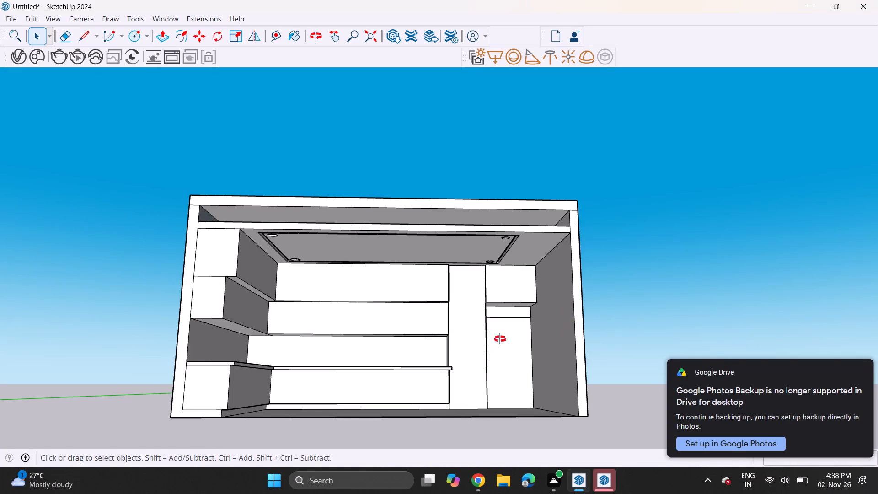
scroll(293, 266, up, 3)
scroll(417, 297, down, 2)
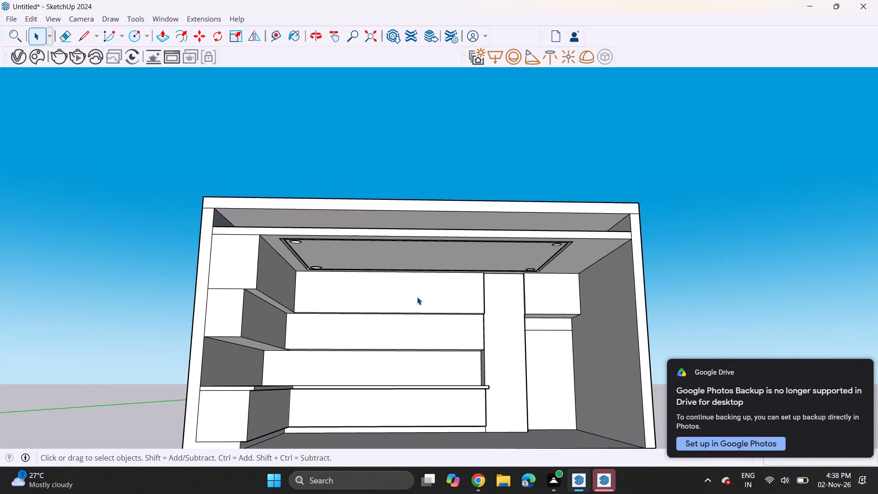
scroll(418, 297, down, 2)
scroll(532, 271, up, 3)
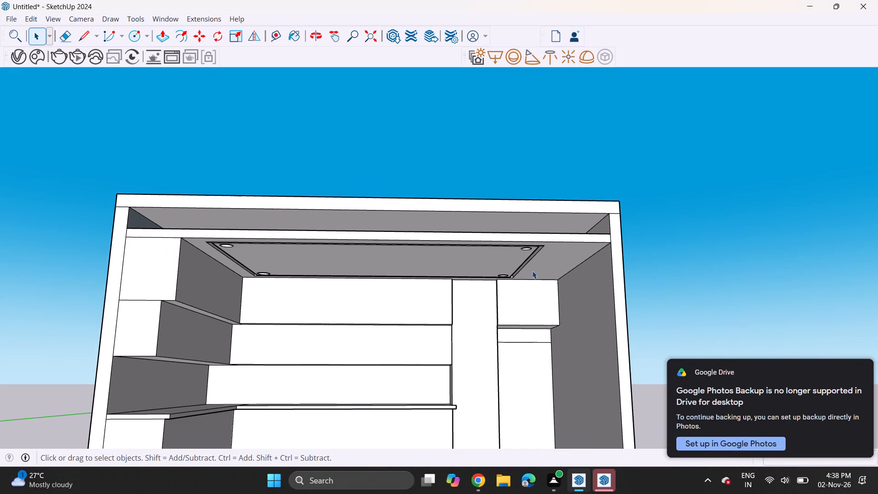
scroll(532, 271, up, 6)
scroll(532, 271, down, 4)
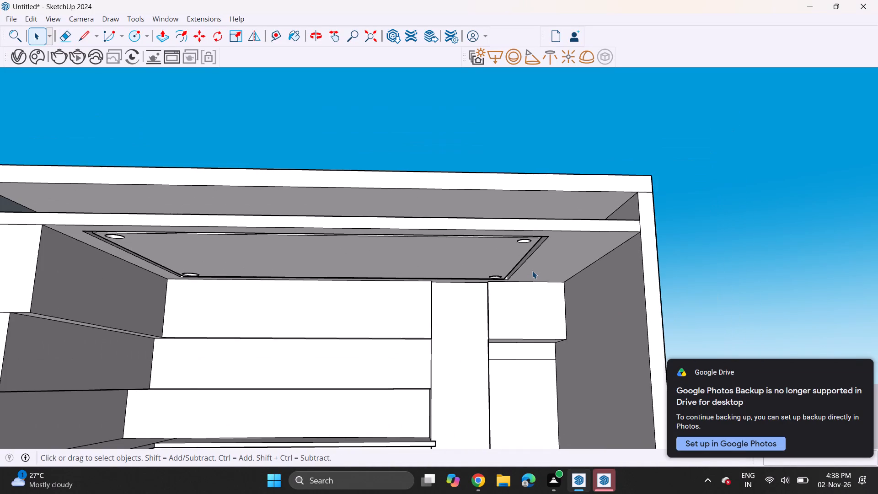
scroll(532, 271, down, 5)
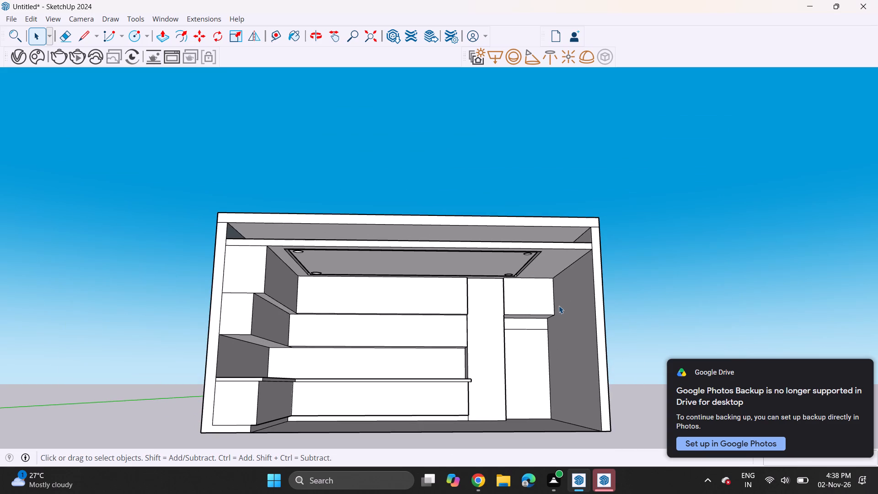
middle_drag(553, 306, 545, 303)
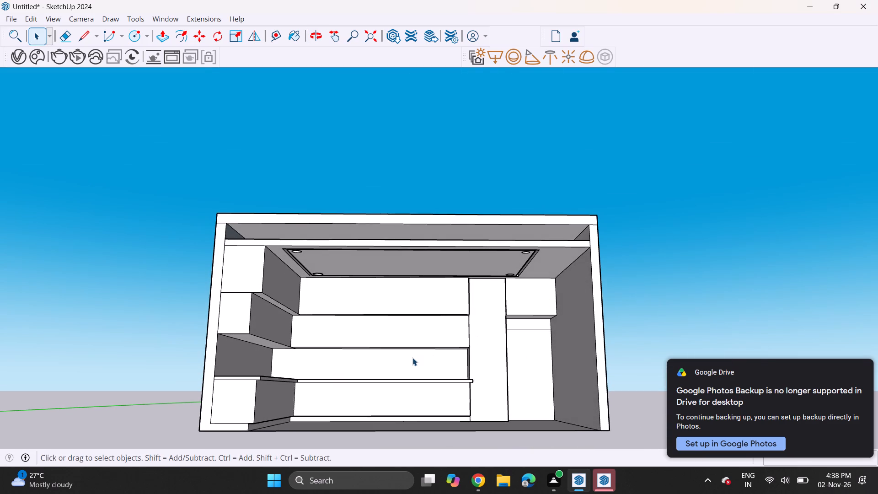
scroll(412, 358, up, 1)
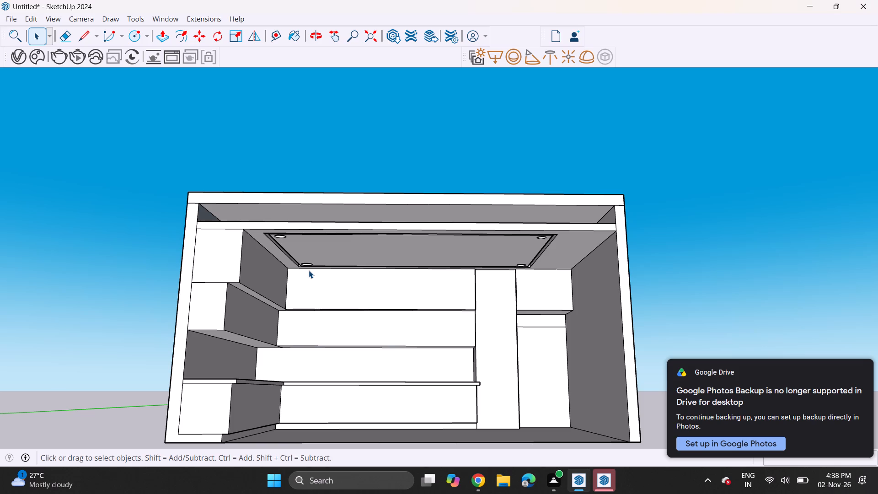
Draw a full-height rectangle about 2' high near the middle of the second cabinet row on the back wall.
middle_drag(364, 294, 338, 331)
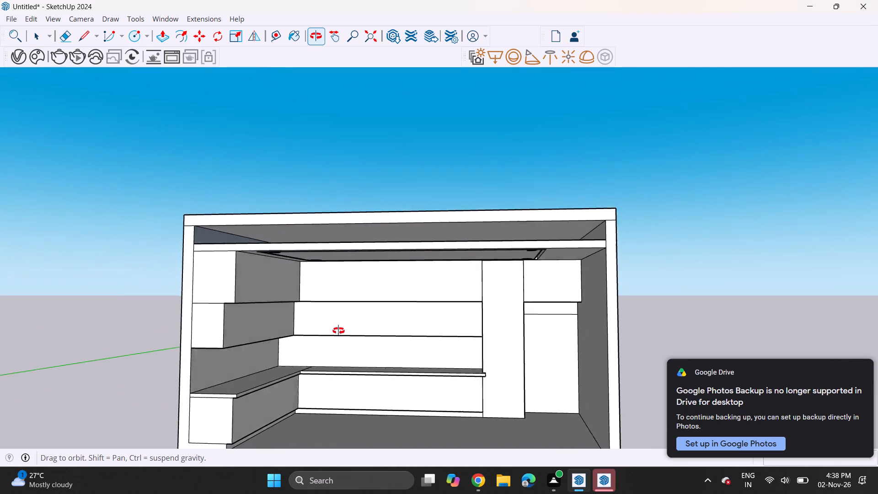
middle_drag(338, 331, 360, 331)
scroll(367, 339, up, 5)
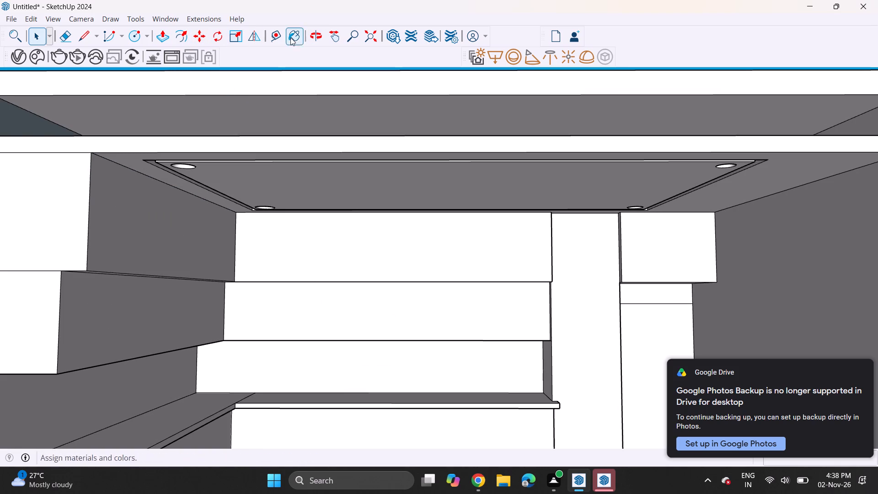
click(147, 39)
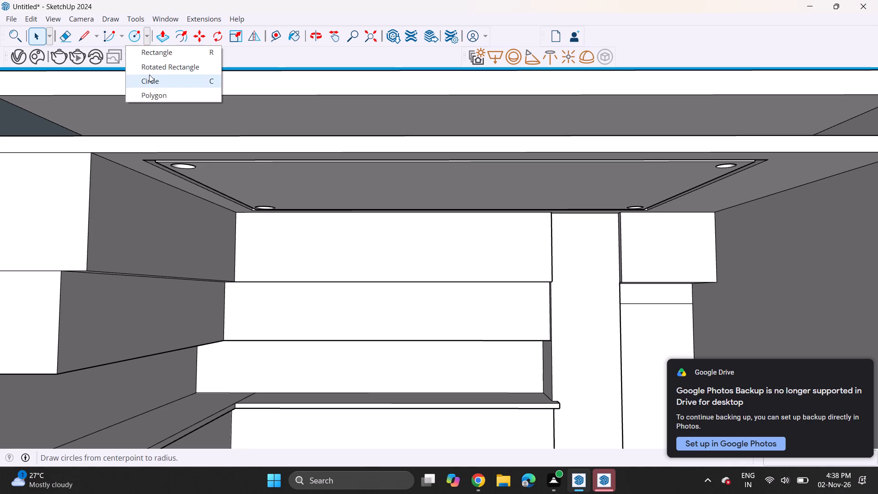
click(155, 54)
scroll(339, 277, up, 1)
scroll(351, 322, up, 2)
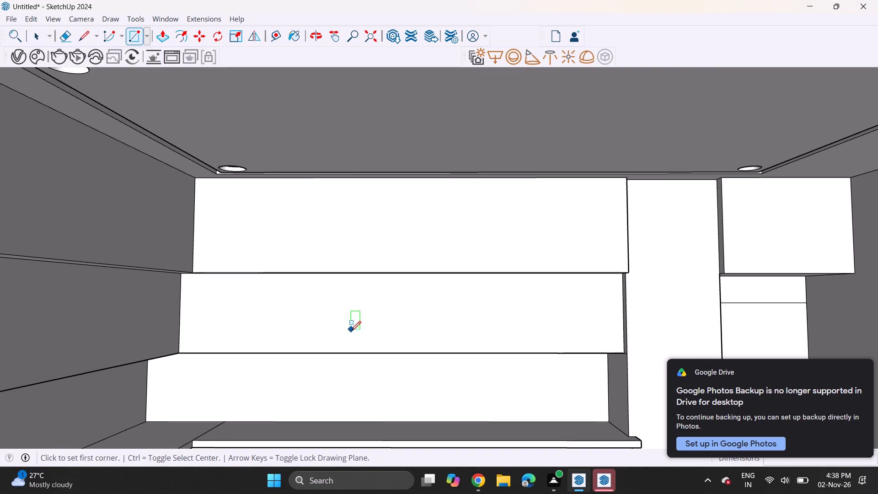
click(343, 345)
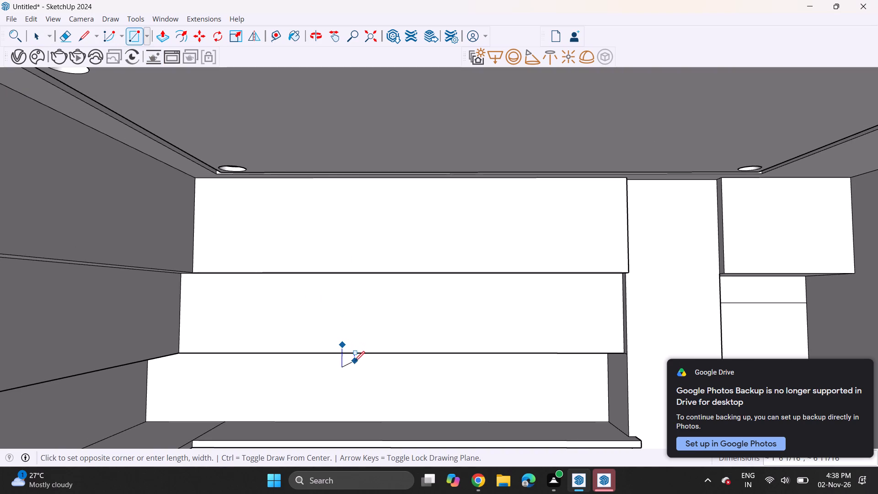
key(Escape)
click(360, 352)
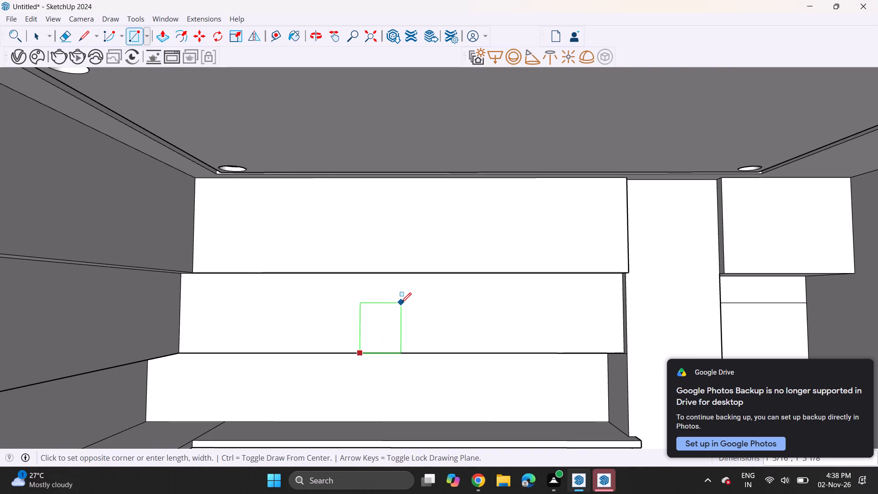
key(Escape)
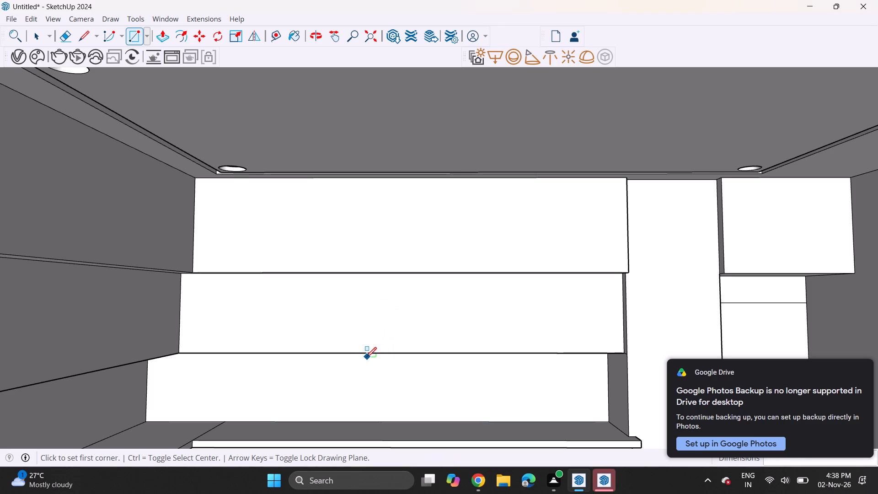
click(366, 354)
middle_drag(419, 301, 422, 262)
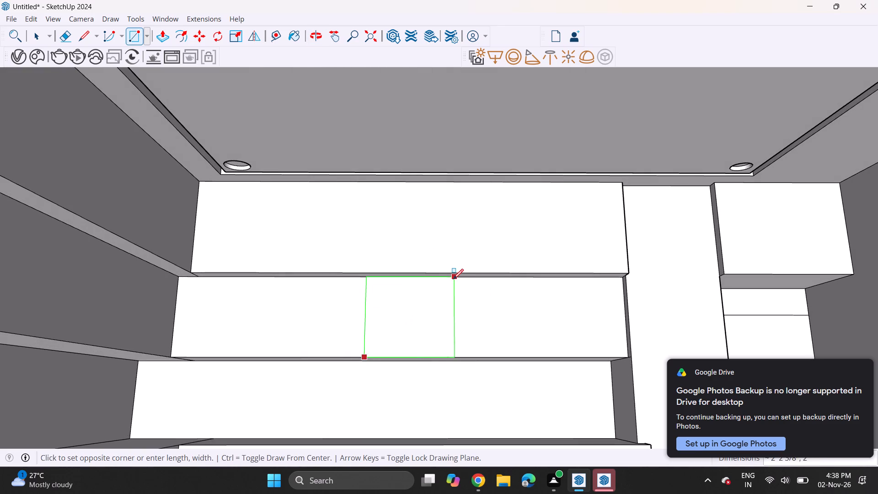
click(448, 277)
Push the new rectangle back 1' 6" to open a gap between the two cabinet blocks of the second row.
middle_drag(401, 308, 393, 344)
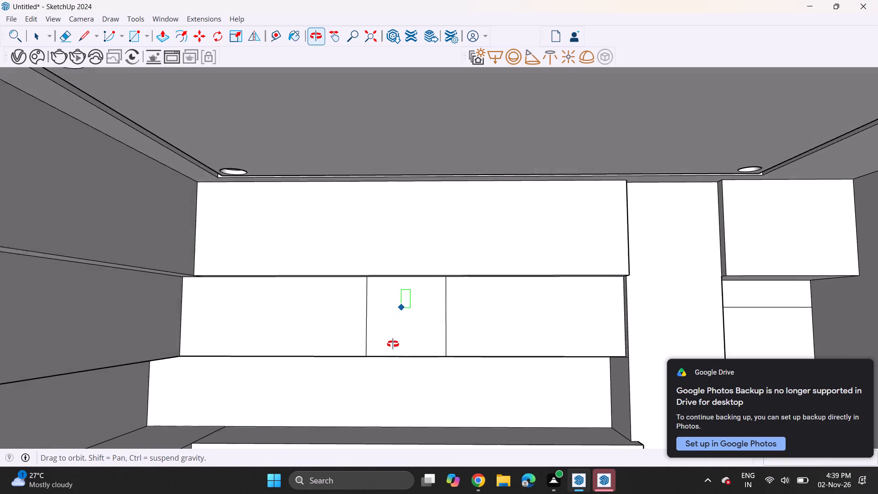
middle_drag(393, 344, 389, 345)
middle_drag(368, 319, 367, 319)
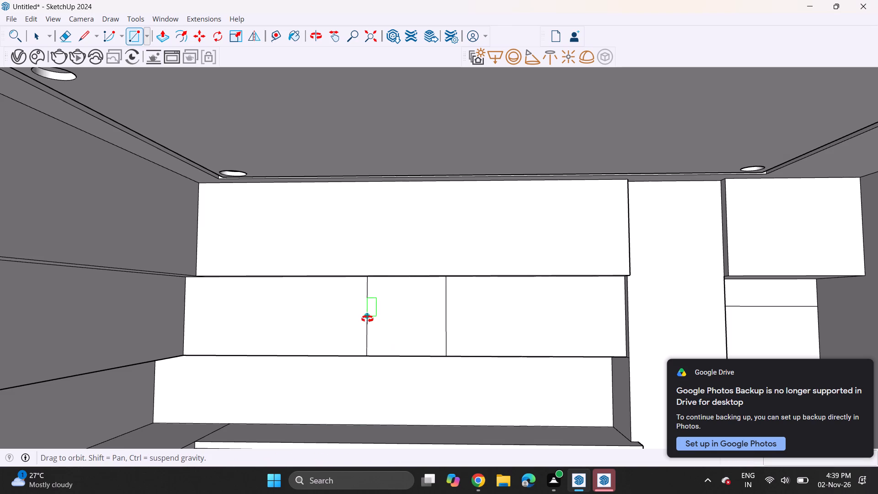
middle_drag(367, 319, 328, 344)
click(166, 36)
click(392, 311)
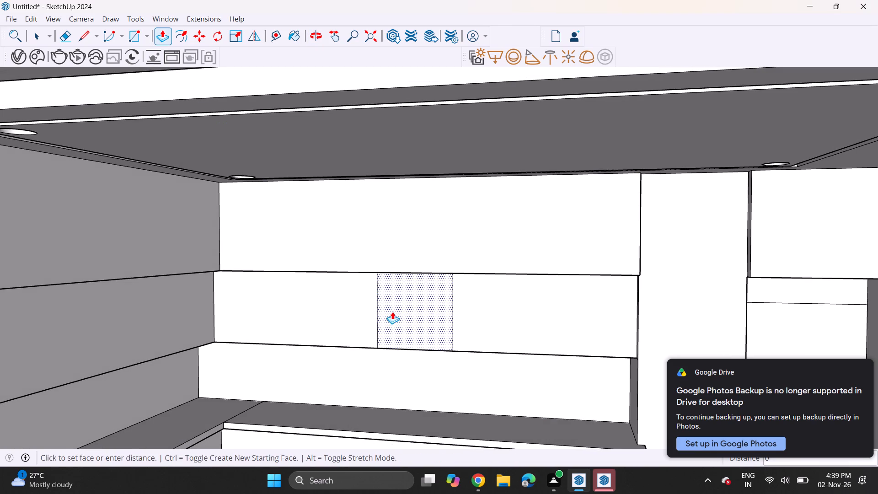
click(417, 297)
middle_drag(413, 322, 482, 278)
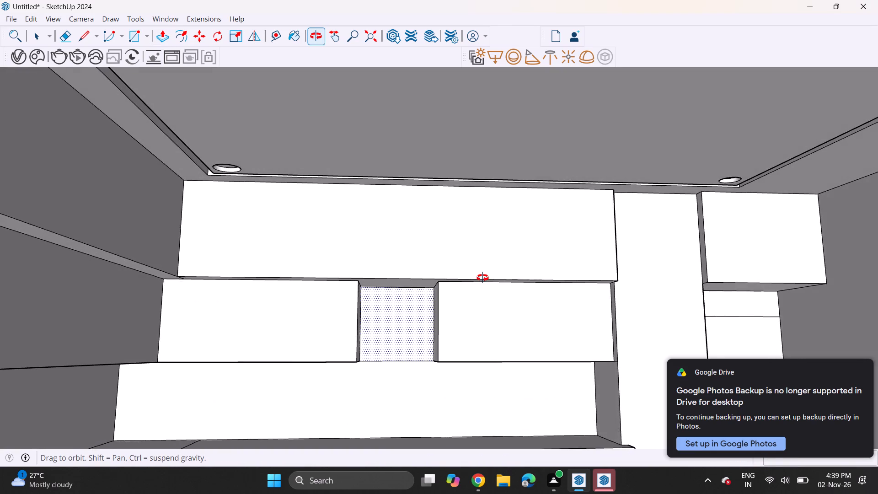
middle_drag(482, 278, 468, 288)
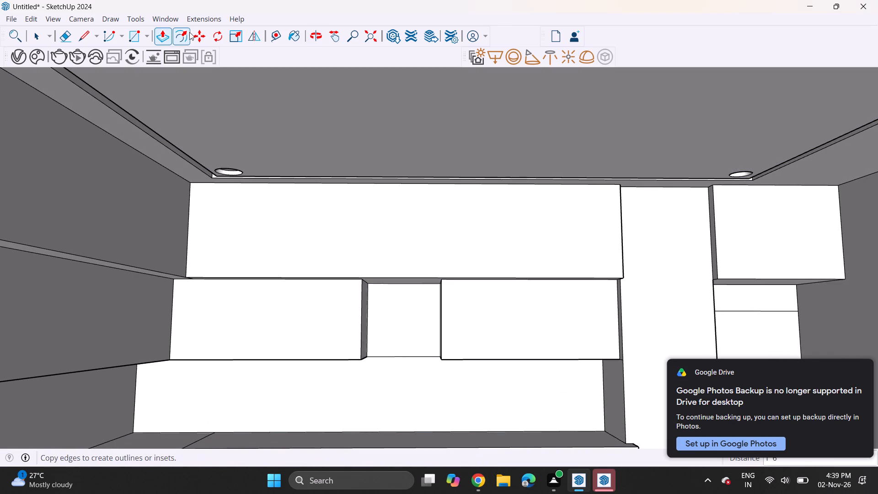
Offset the front faces of both second-row cabinet blocks and the adjoining side-wall cabinet inward by about 5/8".
click(188, 32)
click(450, 312)
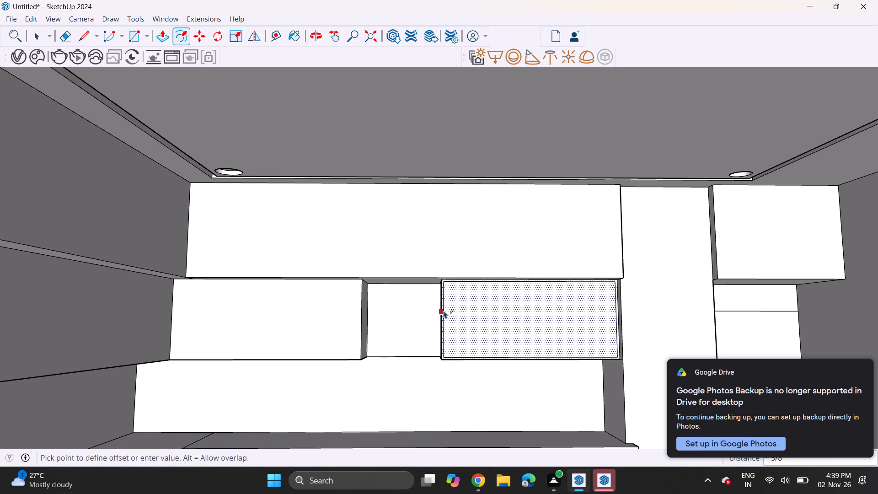
click(444, 311)
double_click(352, 314)
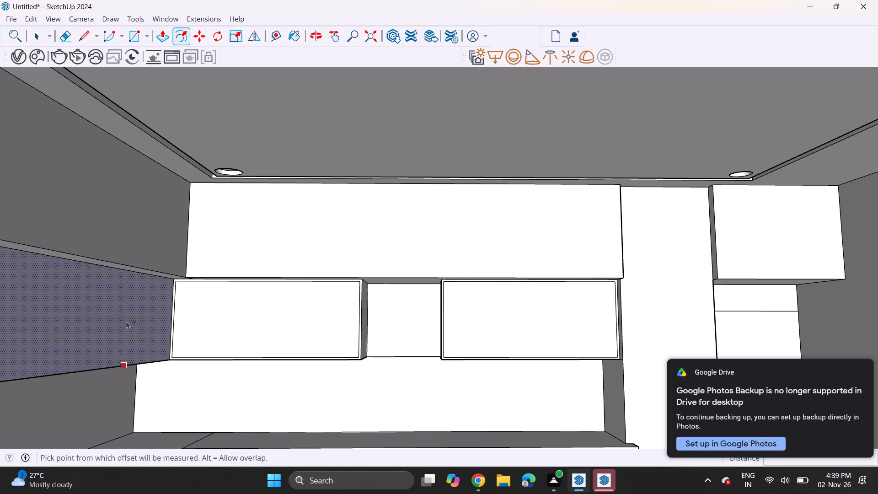
scroll(126, 321, down, 9)
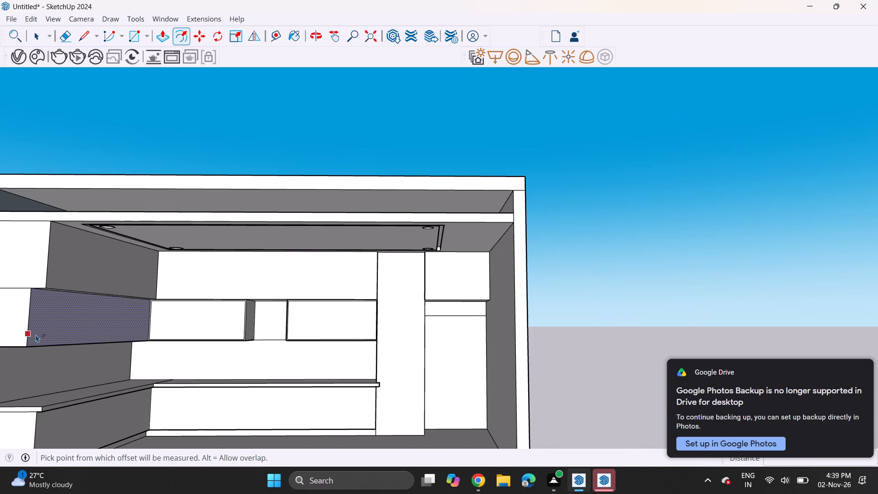
double_click(36, 334)
scroll(273, 312, up, 4)
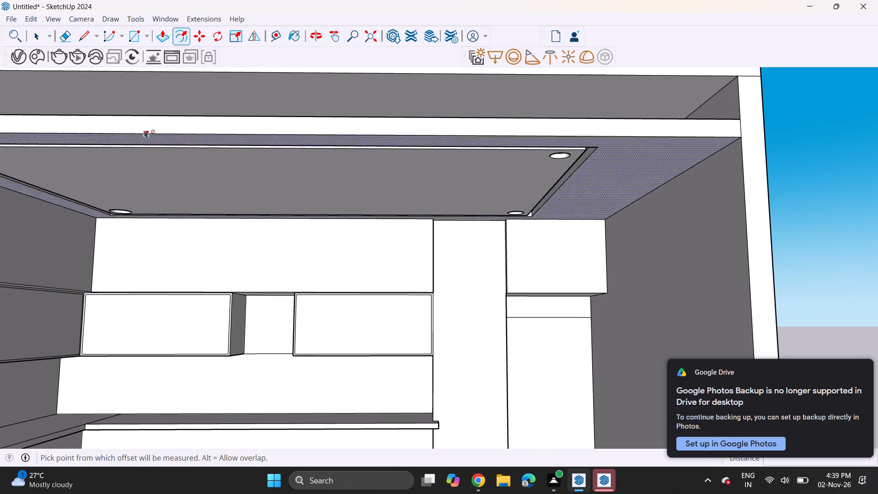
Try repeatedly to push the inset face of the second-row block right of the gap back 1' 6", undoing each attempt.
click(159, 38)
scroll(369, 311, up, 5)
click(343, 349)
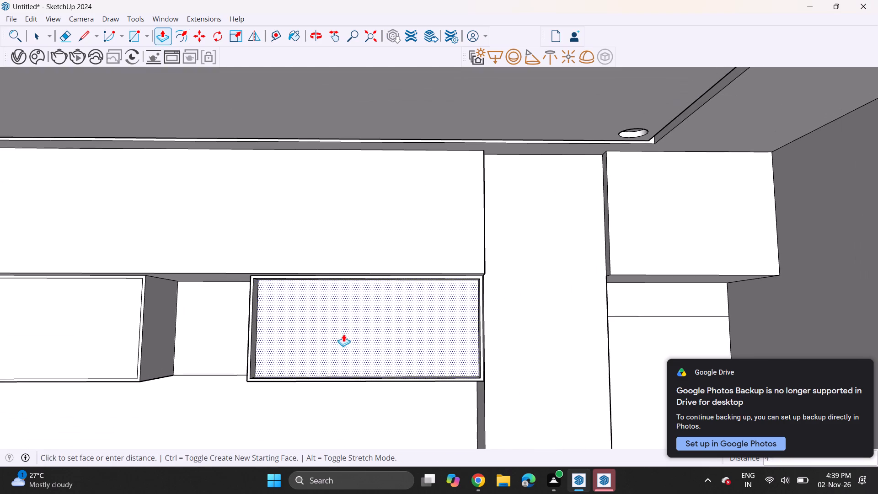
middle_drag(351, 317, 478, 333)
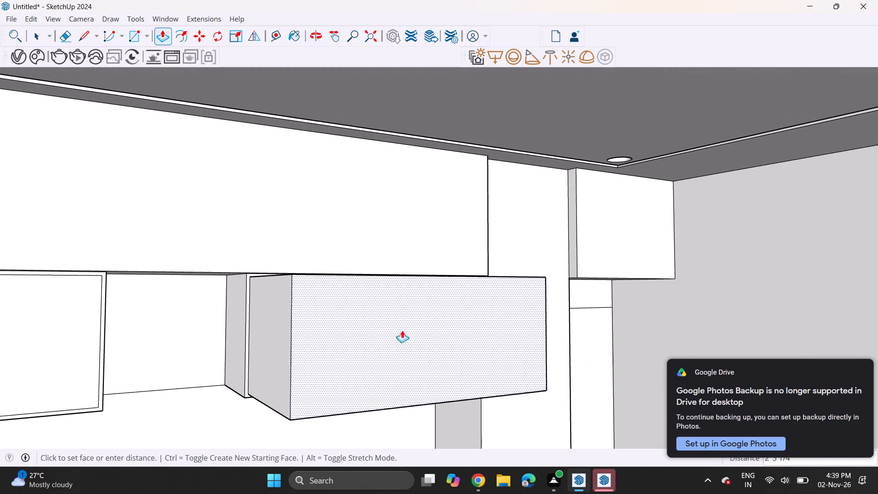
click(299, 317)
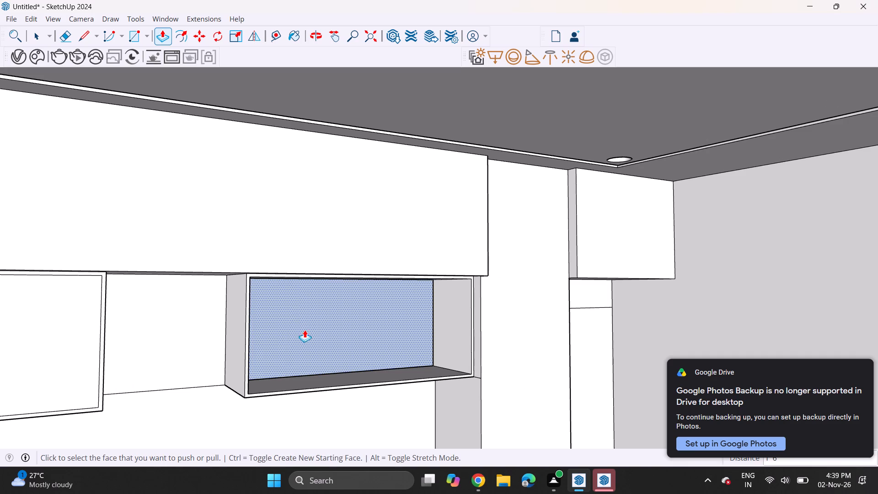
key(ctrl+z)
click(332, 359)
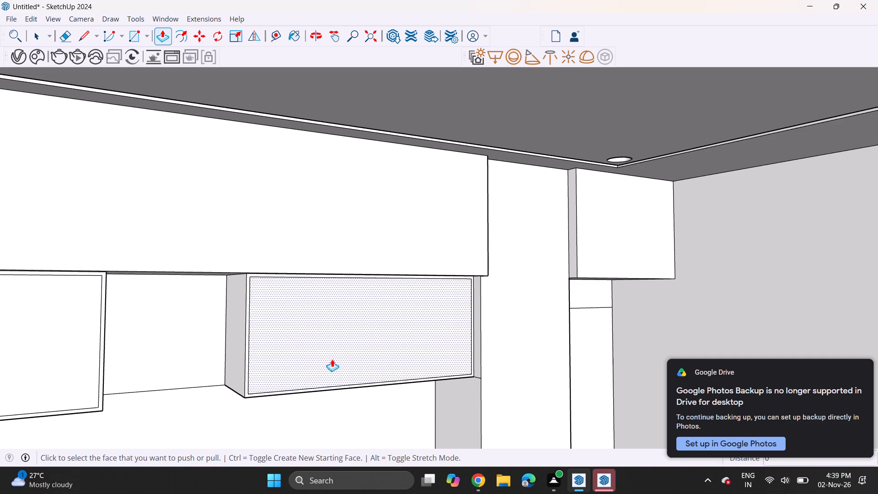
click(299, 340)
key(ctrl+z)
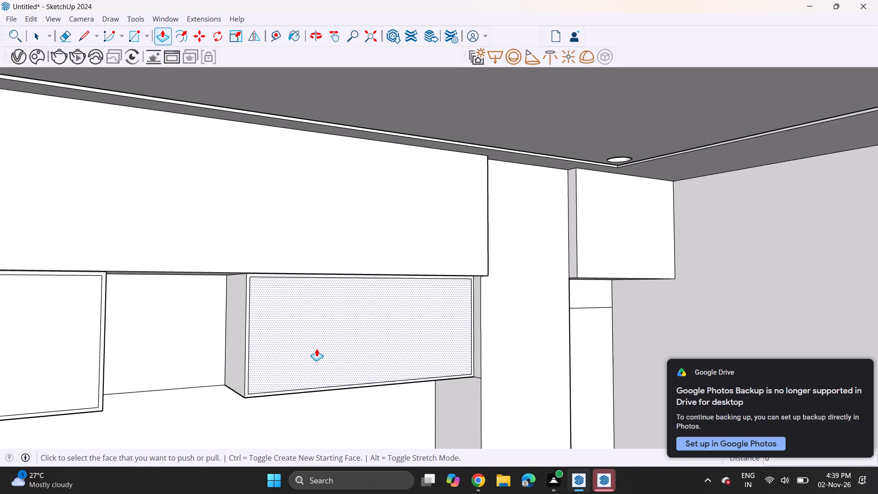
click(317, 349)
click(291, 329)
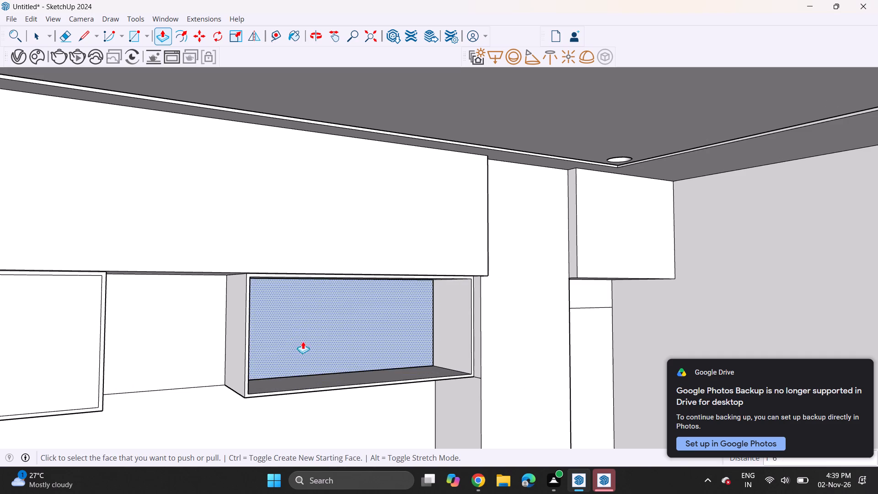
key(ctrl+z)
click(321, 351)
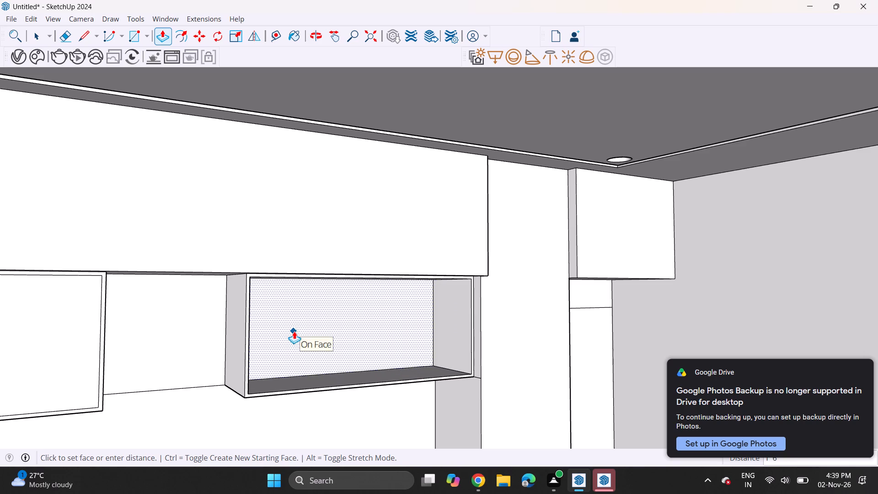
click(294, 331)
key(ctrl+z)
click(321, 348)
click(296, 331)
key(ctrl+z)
Push the inset face of the second-row block right of the gap back 1' 6" to hollow it out.
click(313, 344)
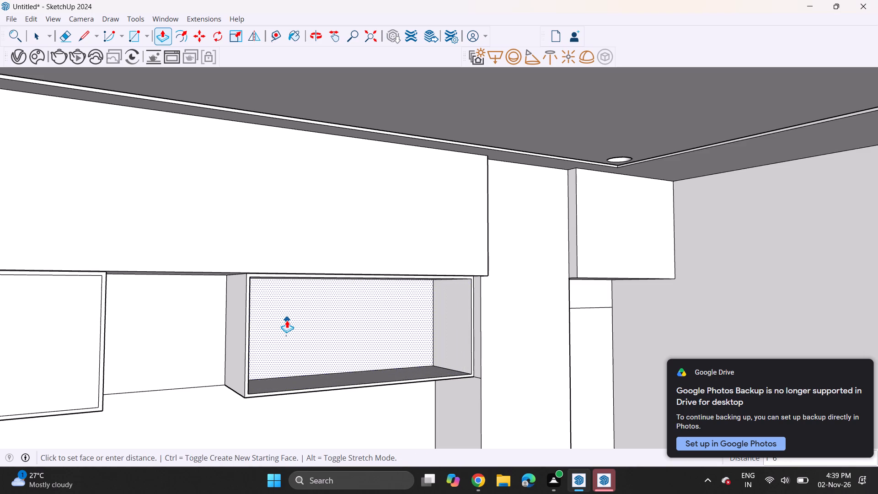
click(287, 320)
Push the inset face of the second-row block left of the gap back to match the recess of the right-hand block.
click(321, 341)
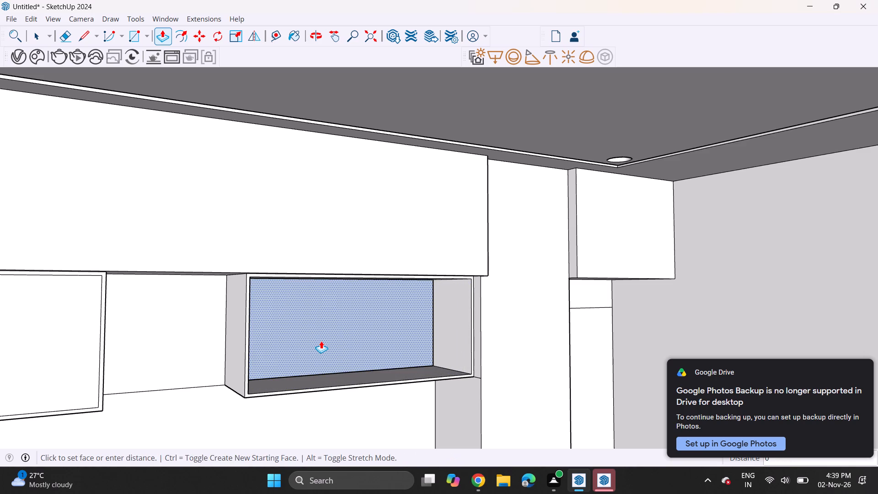
click(326, 342)
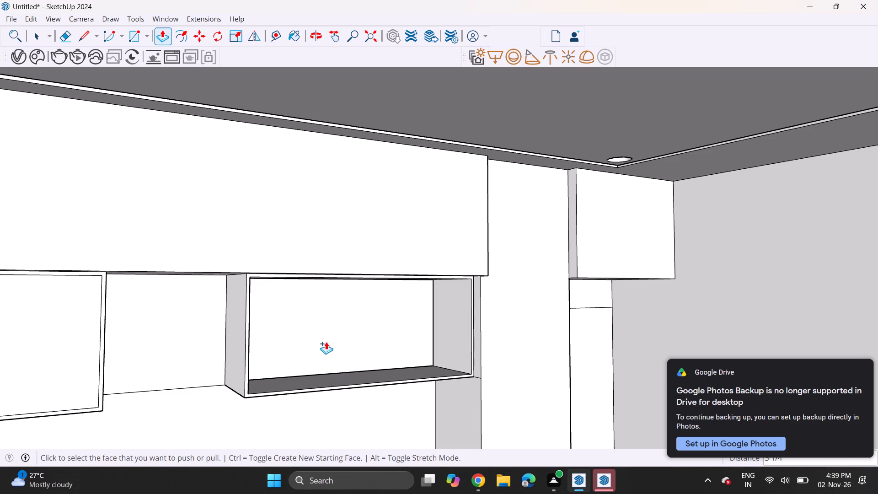
double_click(51, 361)
double_click(54, 376)
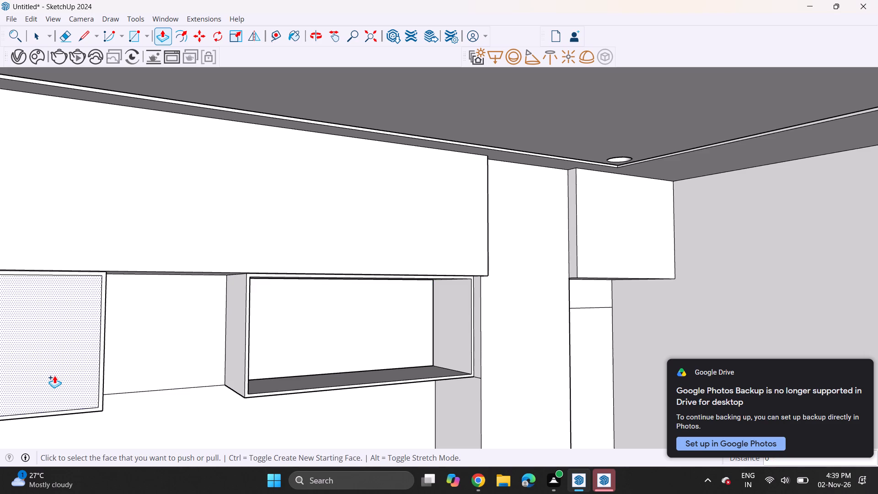
middle_drag(106, 364, 0, 373)
scroll(174, 371, up, 1)
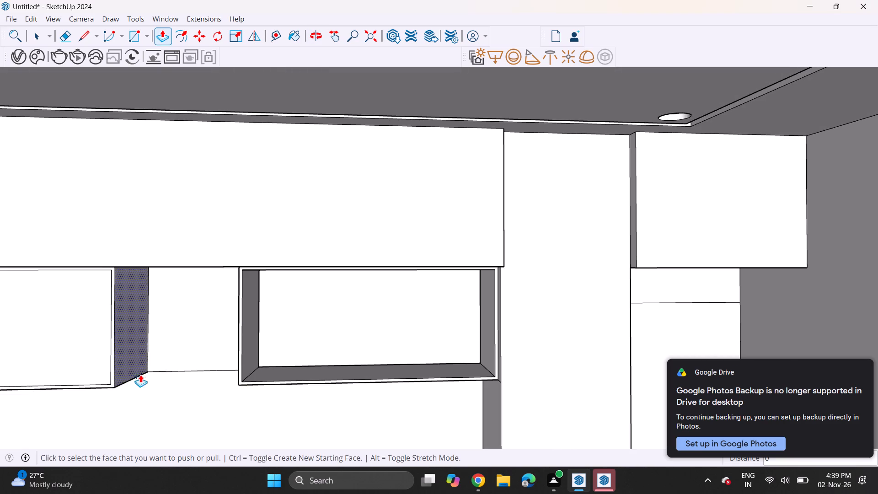
scroll(140, 366, up, 1)
middle_drag(139, 364, 332, 328)
middle_drag(332, 328, 203, 341)
click(227, 316)
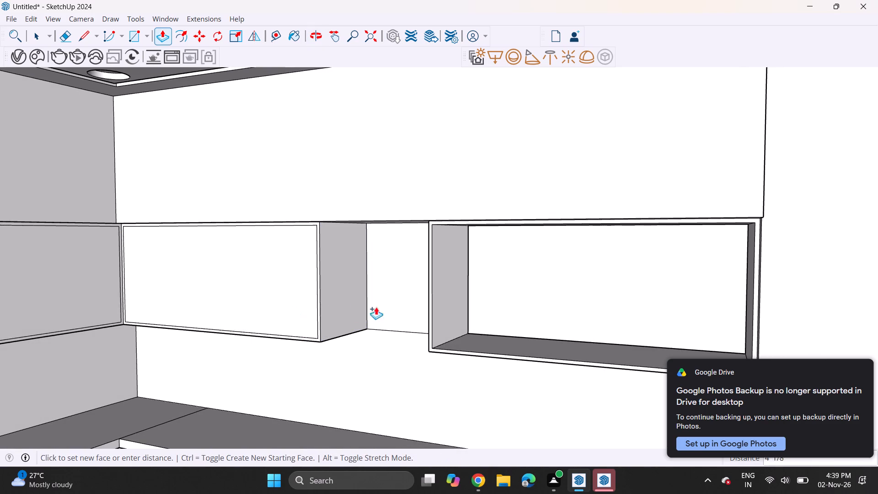
click(502, 305)
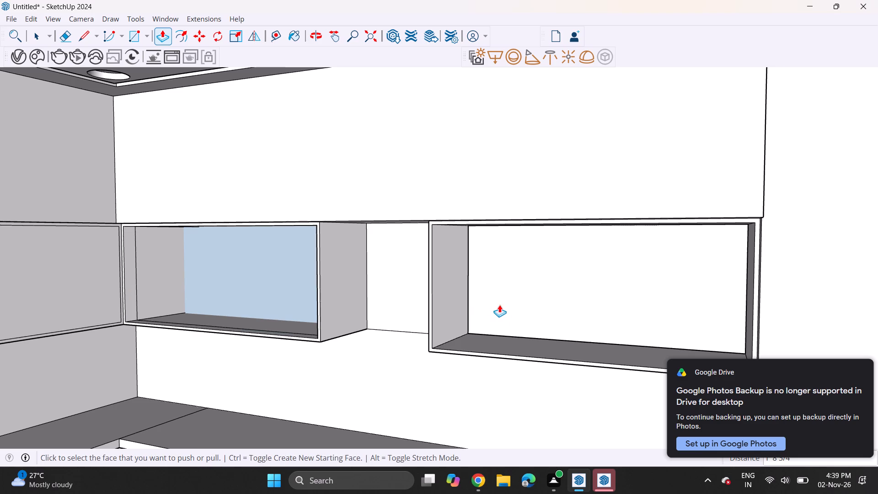
click(287, 279)
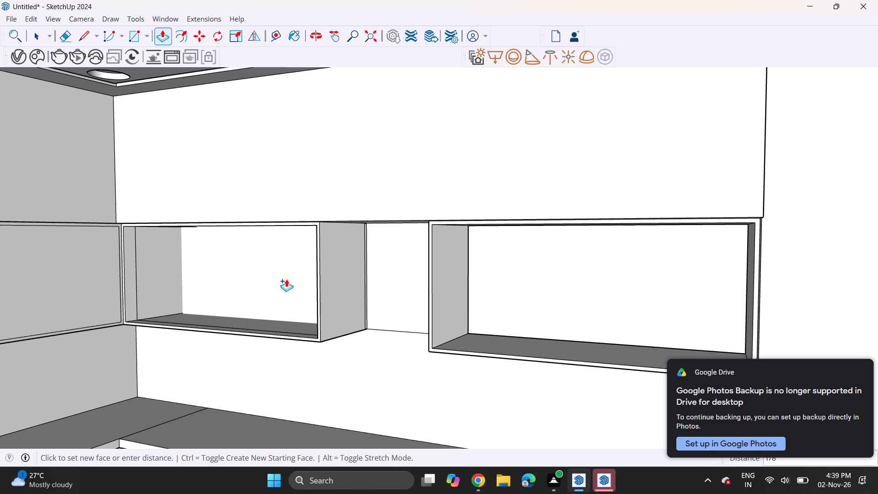
click(286, 279)
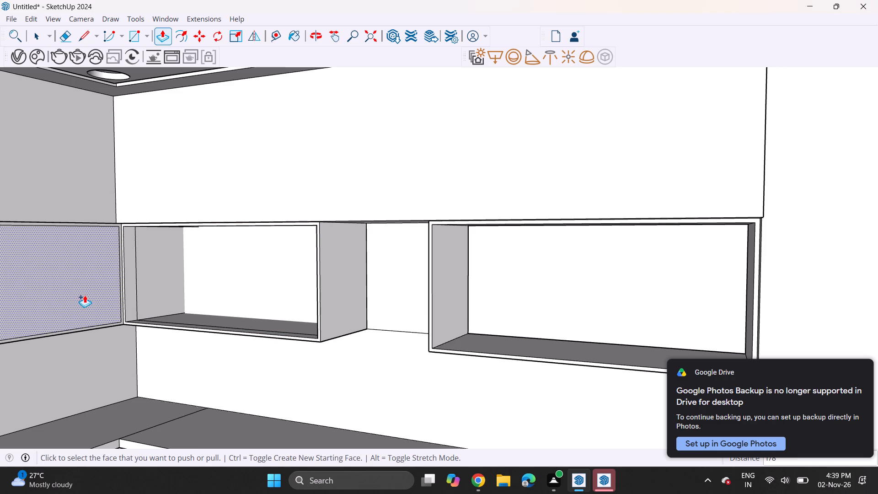
Push the inset face of the side-wall cabinet back toward the wall to hollow it into an open shelf.
double_click(85, 295)
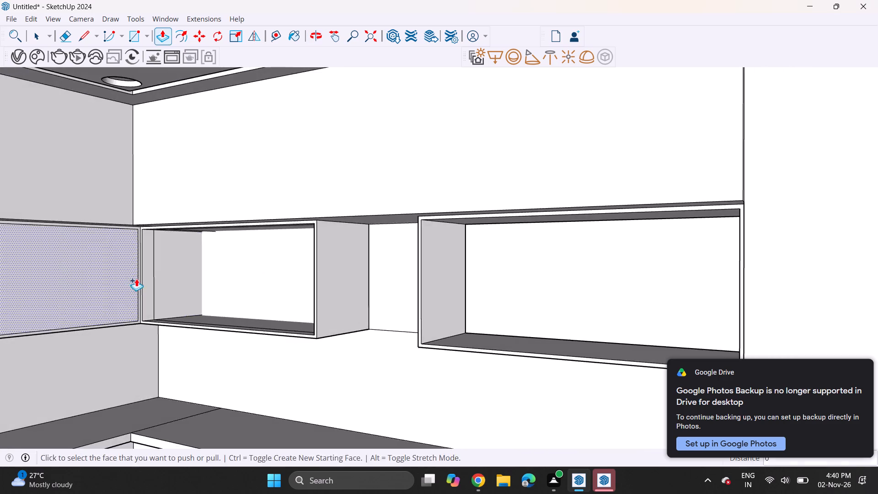
shift+middle_drag(137, 279, 460, 237)
scroll(462, 236, down, 5)
click(347, 229)
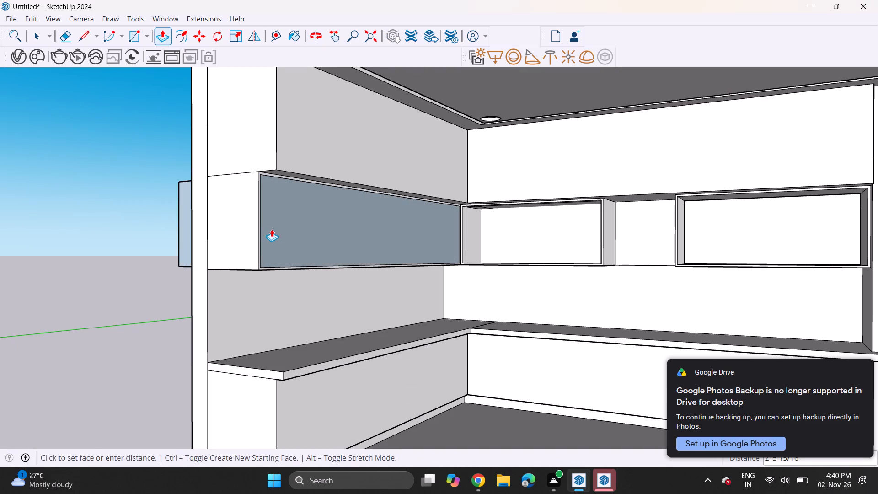
key(Escape)
scroll(312, 230, up, 4)
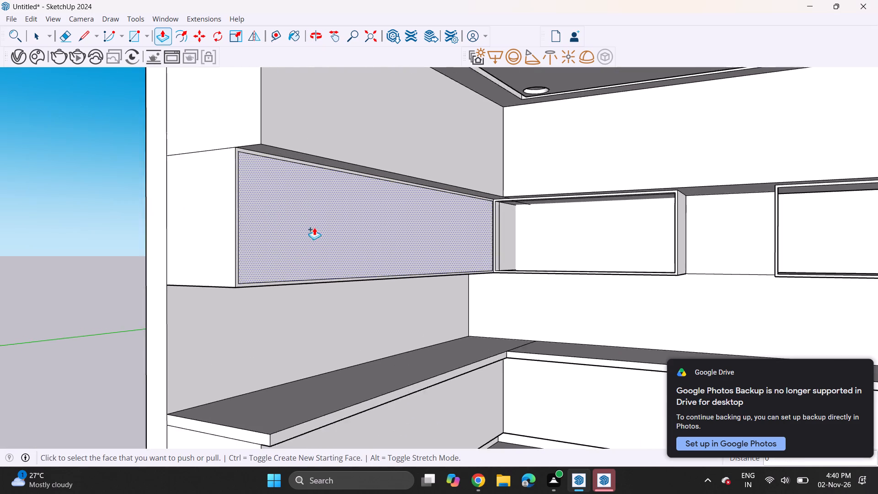
scroll(352, 254, up, 1)
click(348, 253)
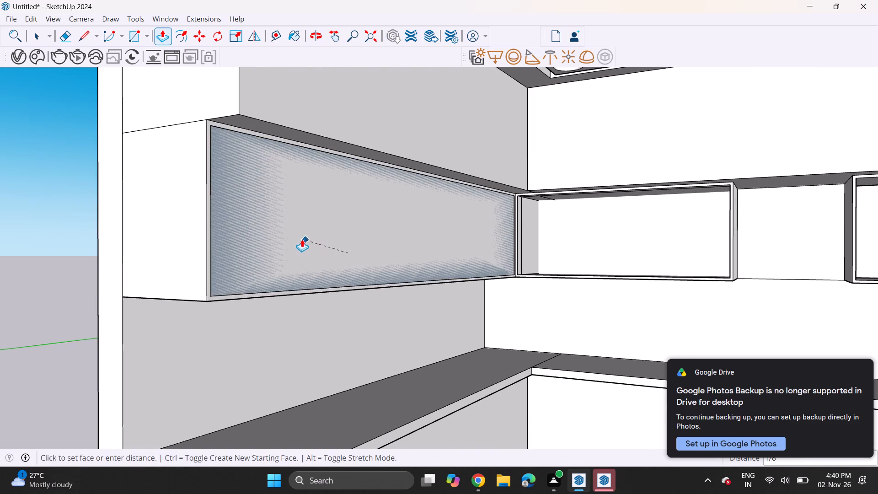
click(297, 238)
middle_drag(328, 271, 320, 284)
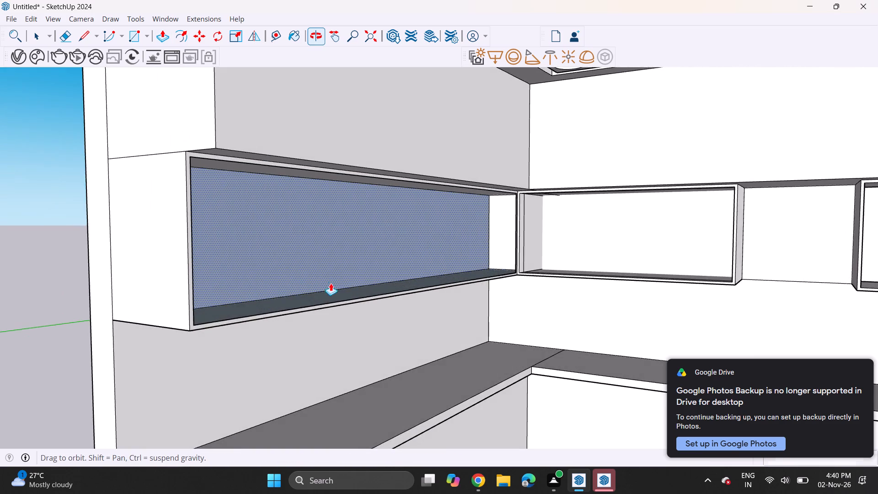
scroll(334, 264, up, 4)
click(331, 260)
click(330, 261)
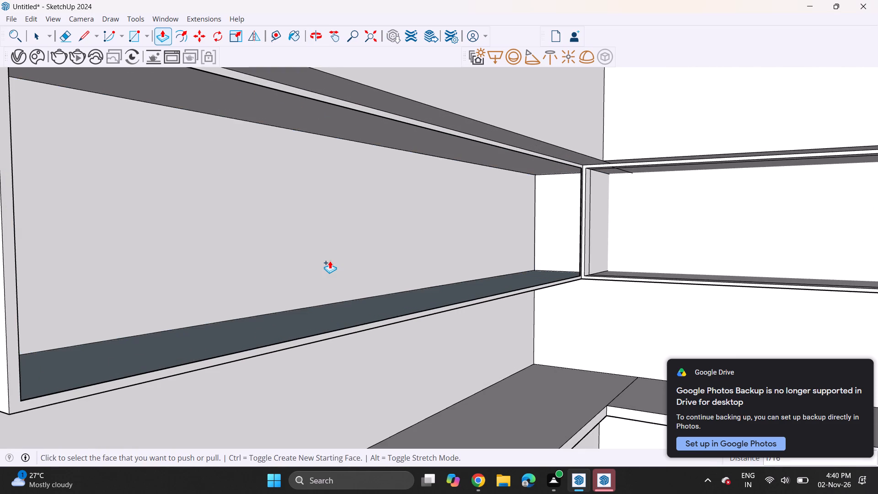
Pull the corner end face inside the side-wall recess out 1' 6 5/8" to line up with the adjoining block's front corner.
scroll(436, 262, down, 4)
shift+middle_drag(522, 252, 418, 257)
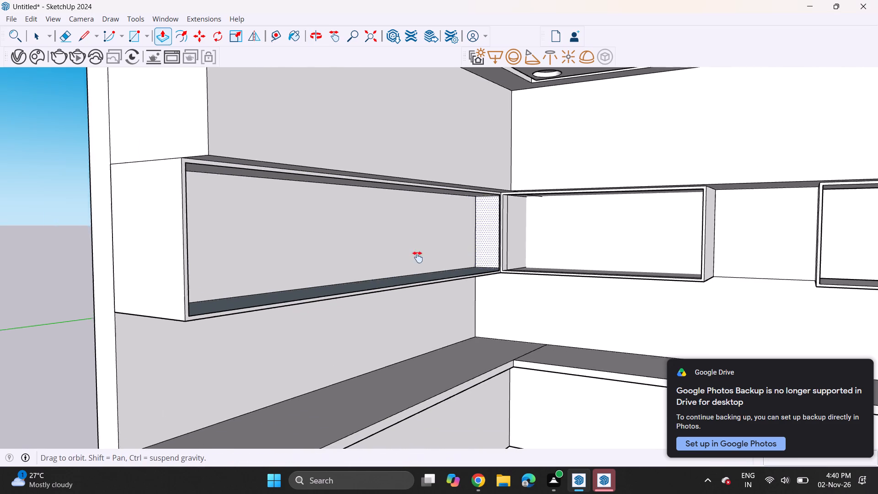
shift+middle_drag(418, 257, 398, 263)
middle_drag(403, 272, 507, 264)
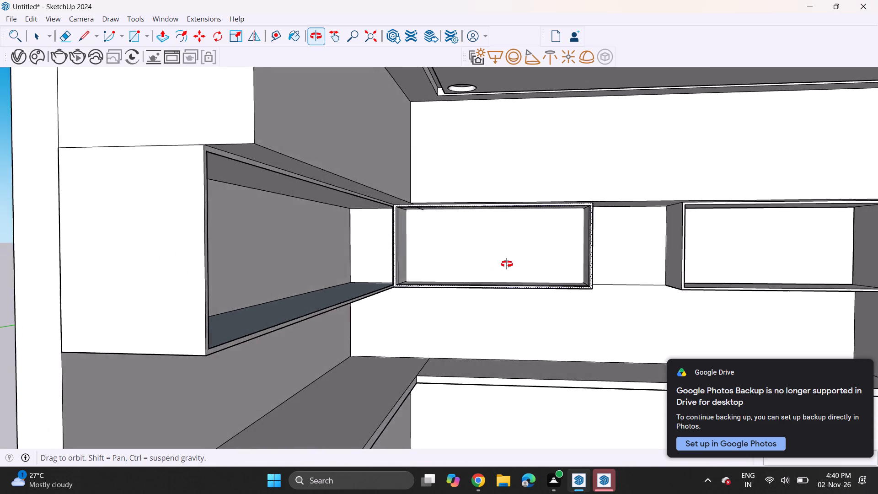
middle_drag(507, 264, 457, 287)
scroll(399, 248, up, 6)
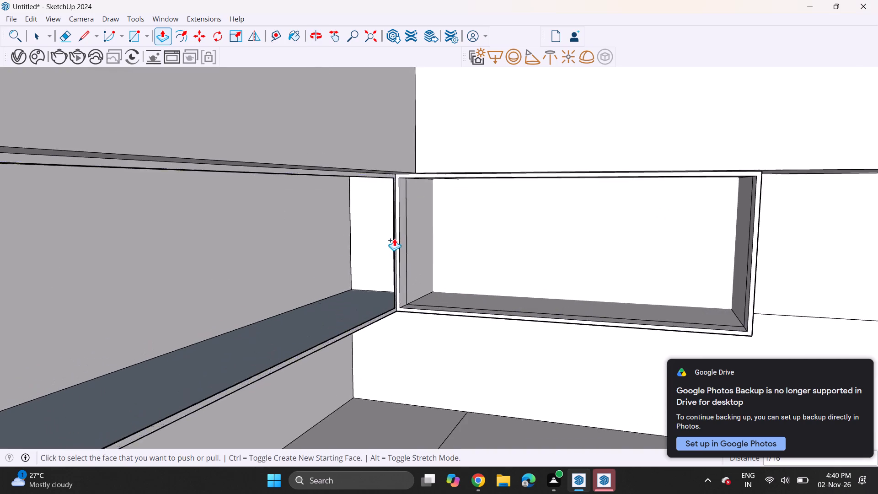
scroll(394, 238, up, 2)
click(396, 239)
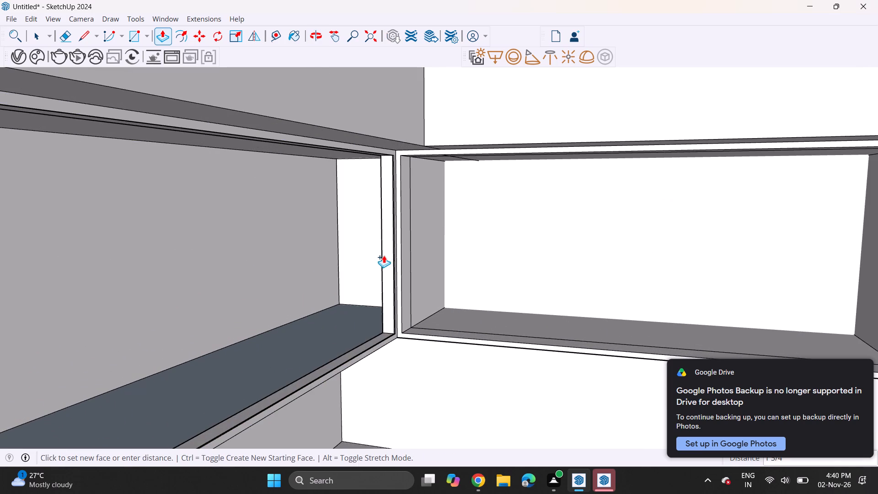
key(Escape)
click(372, 236)
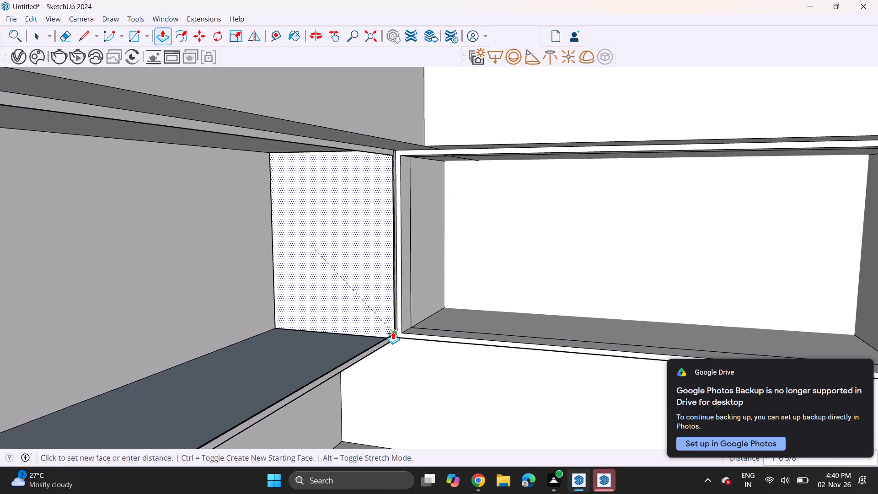
click(393, 332)
middle_drag(391, 281, 418, 286)
click(363, 273)
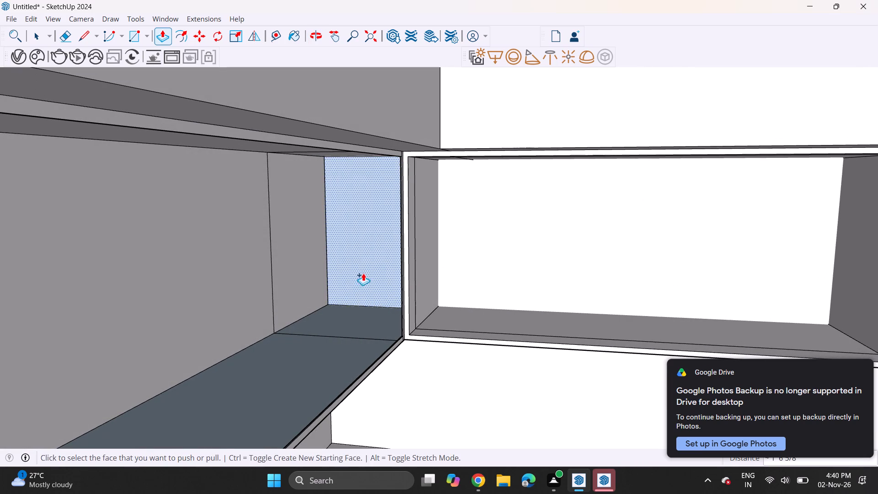
click(343, 333)
Examine the three hollowed-out shelf recesses and their corner junction from several angles.
middle_drag(443, 303, 442, 291)
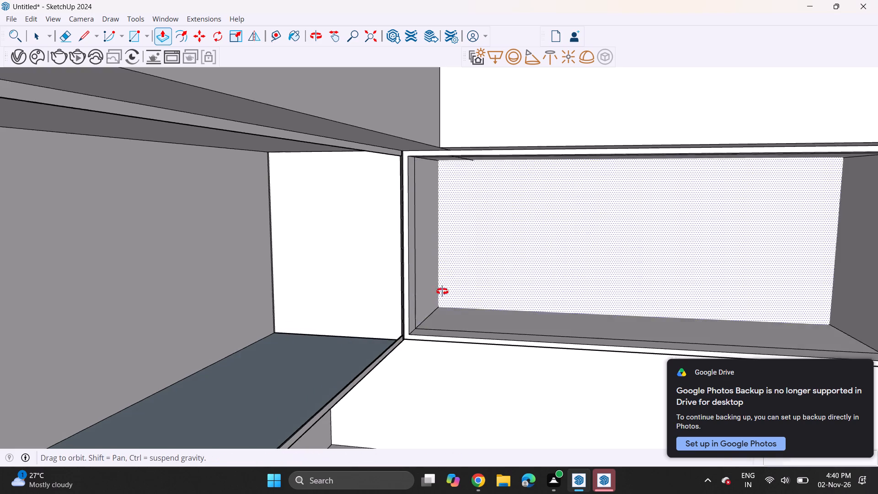
middle_drag(442, 291, 441, 263)
scroll(443, 263, down, 9)
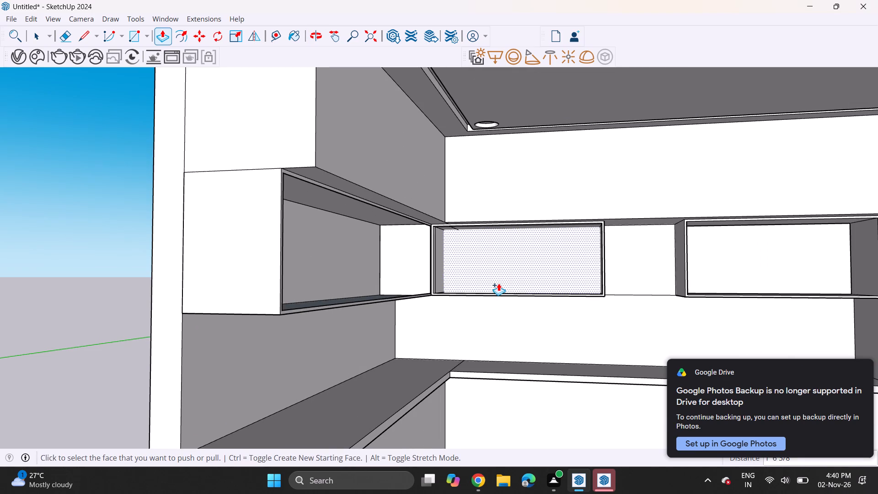
middle_drag(479, 268, 371, 280)
middle_drag(358, 283, 394, 297)
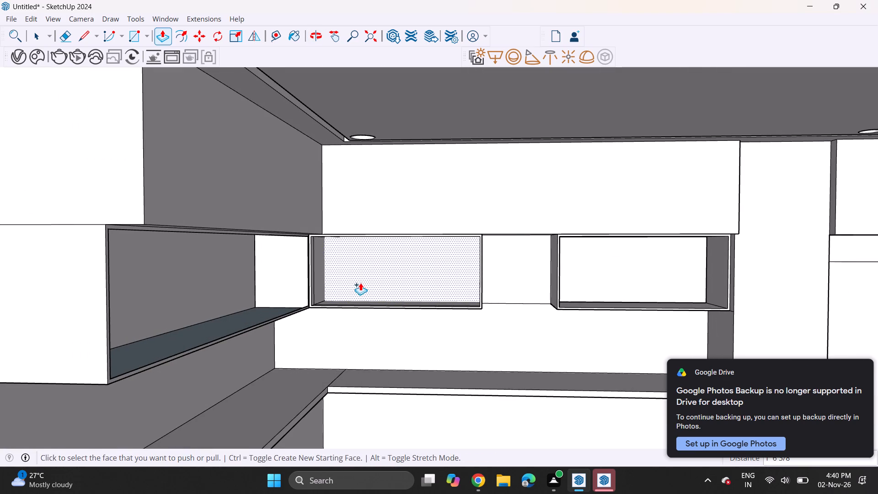
middle_click(360, 283)
shift+middle_drag(337, 266, 321, 264)
key(space)
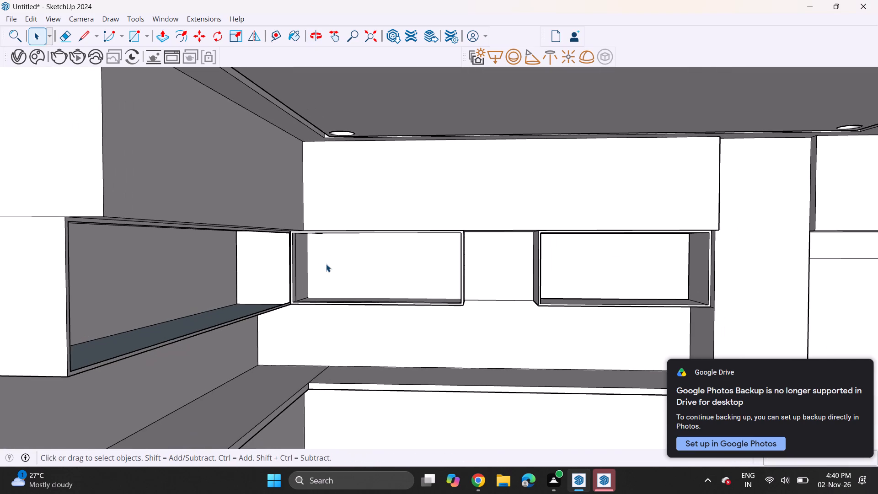
middle_drag(323, 228, 293, 176)
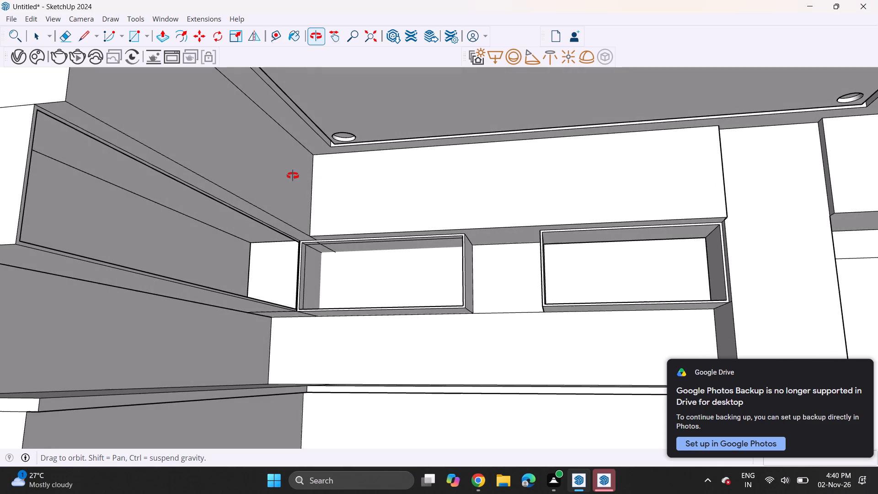
middle_drag(293, 176, 342, 220)
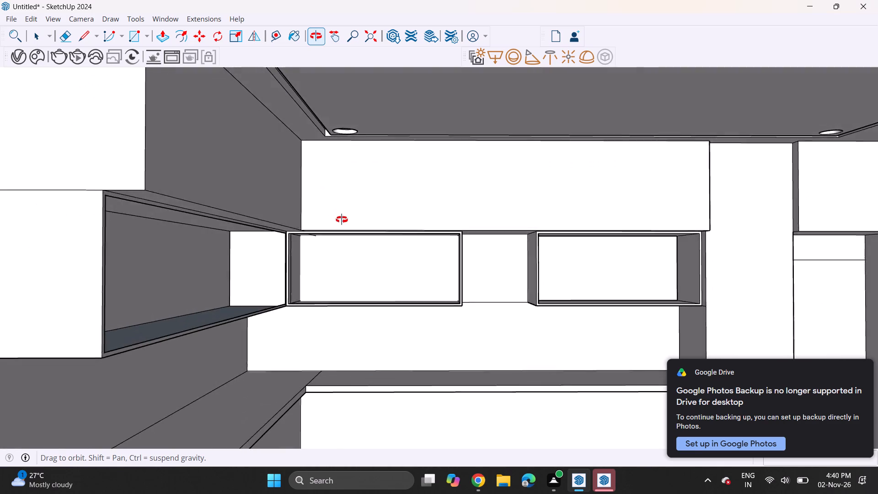
middle_drag(342, 220, 207, 268)
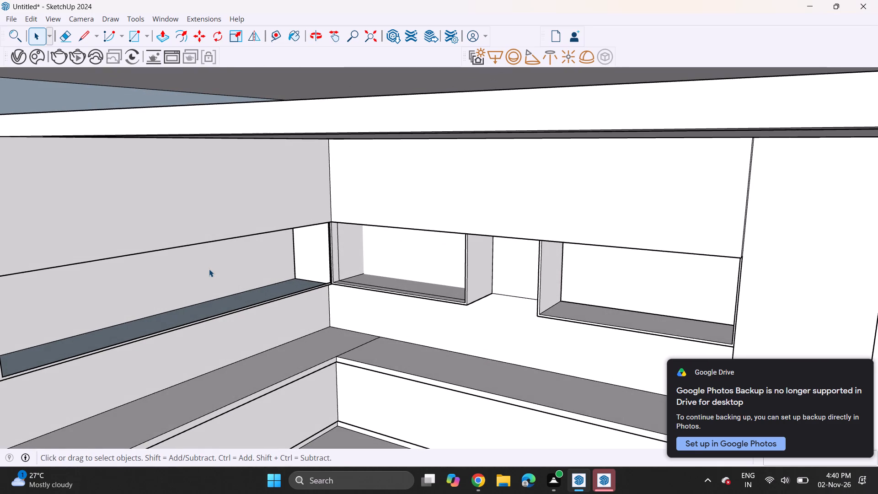
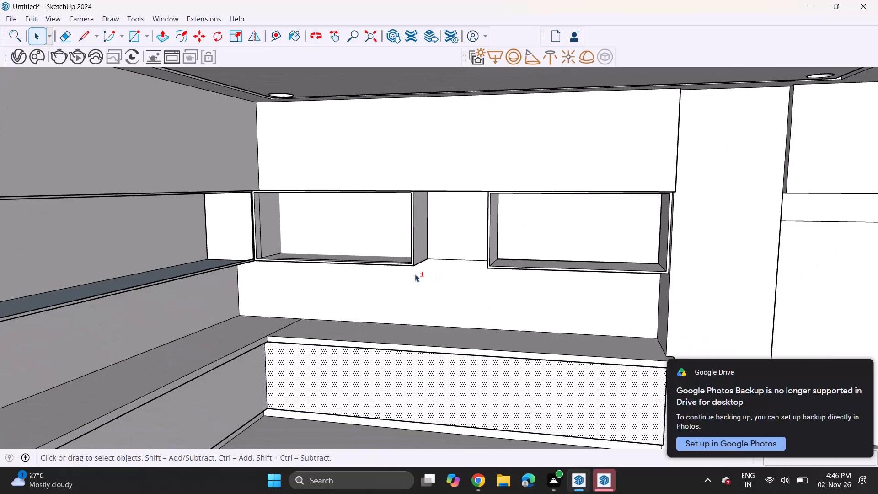
Draw a thin rectangular shelf strip, about 7/8" by 1' 6", on the gap-side inner wall of the right-hand second-row recess.
scroll(412, 280, down, 4)
shift+middle_drag(385, 290, 427, 317)
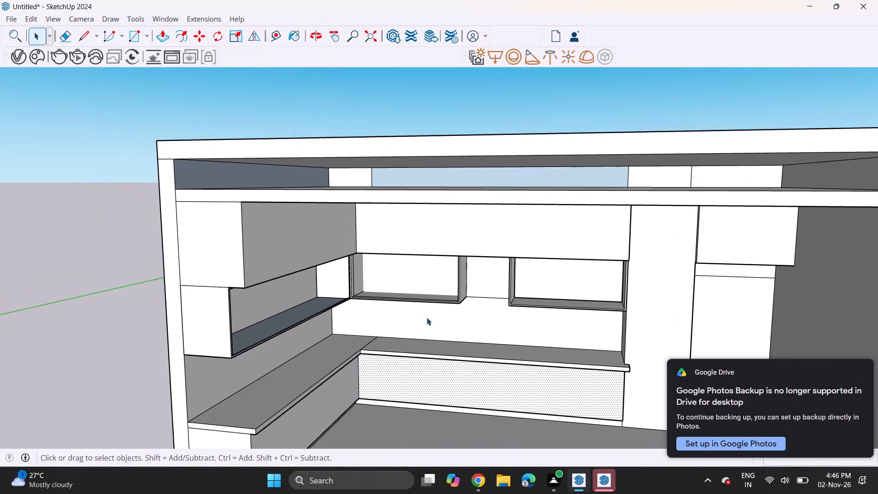
middle_drag(417, 316, 476, 290)
middle_drag(482, 281, 352, 292)
shift+scroll(473, 278, up, 1)
scroll(395, 275, up, 8)
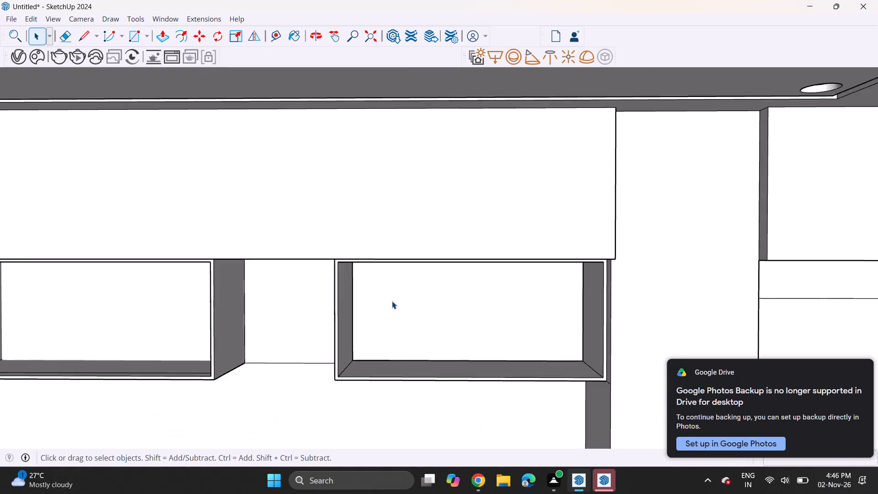
scroll(392, 301, up, 1)
click(139, 32)
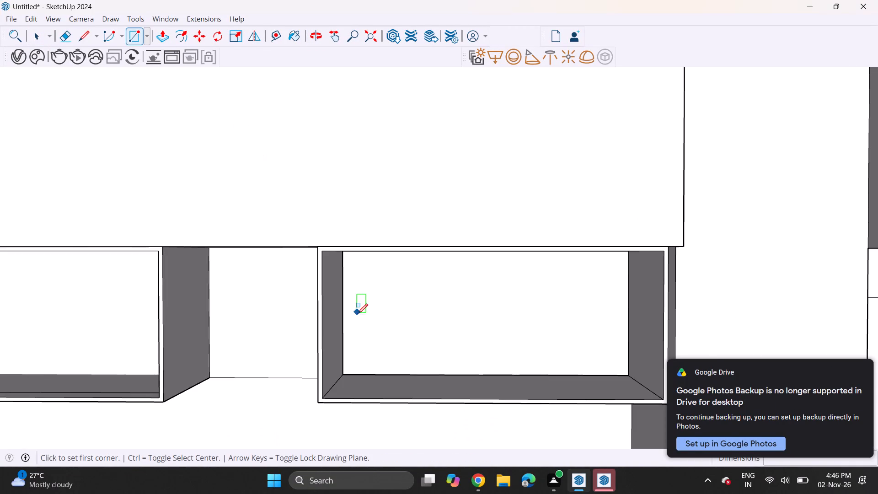
click(342, 309)
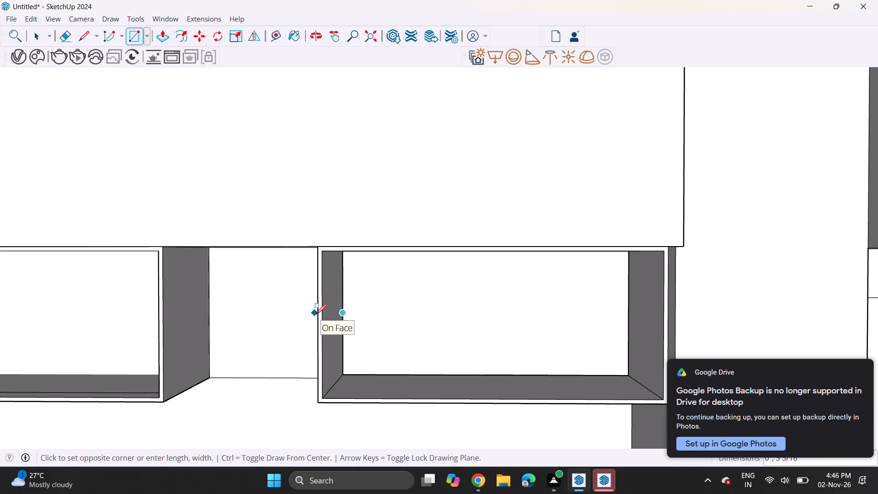
scroll(316, 314, up, 6)
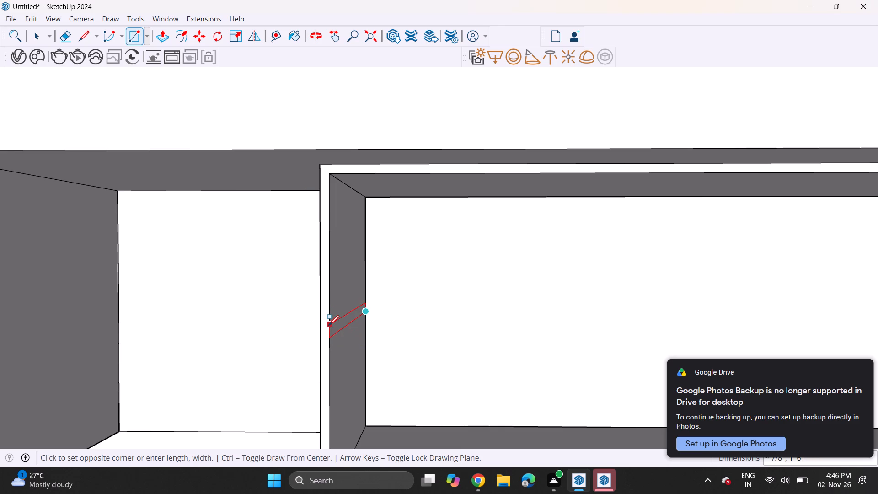
click(329, 325)
Draw a thin strip about 5/8" by 1' 5 7/8" on the corner-side inner wall of the second-row recess left of the gap.
scroll(328, 325, down, 11)
shift+middle_drag(123, 313, 399, 304)
scroll(246, 325, up, 3)
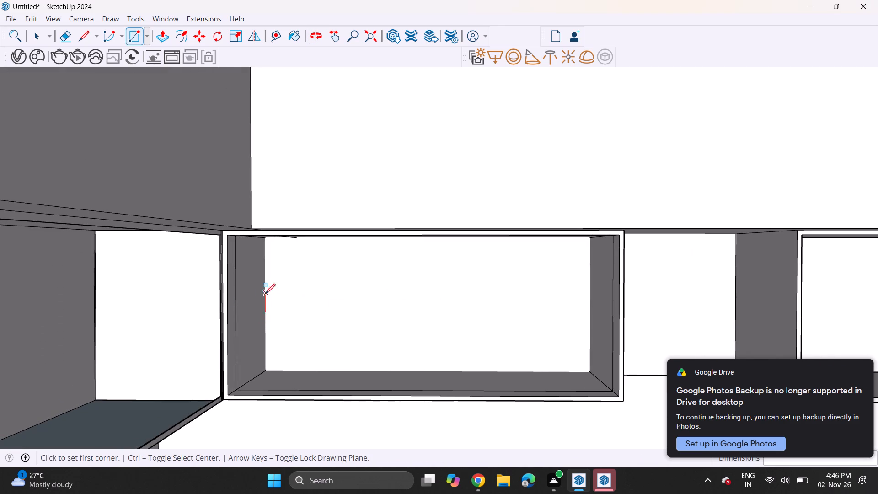
click(228, 311)
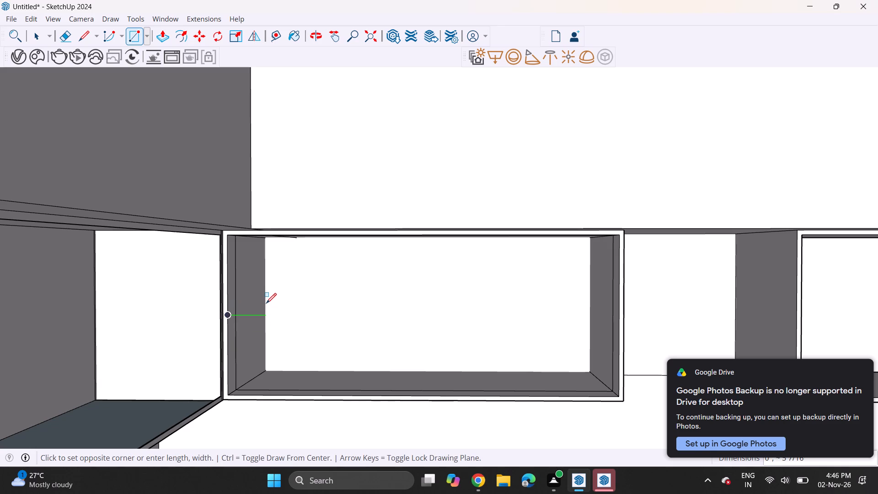
scroll(266, 307, up, 6)
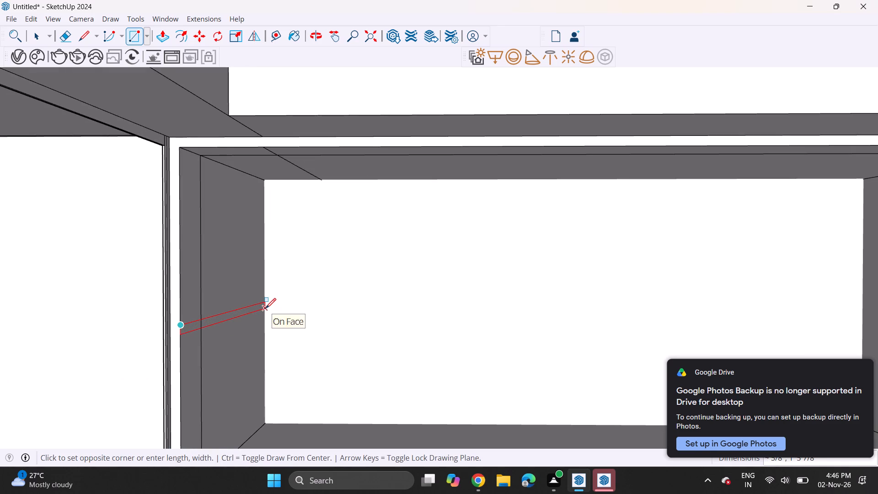
click(266, 308)
Extrude both parts of the strip about 4' 7" across the recess left of the gap to form a full-width middle shelf.
scroll(266, 308, down, 6)
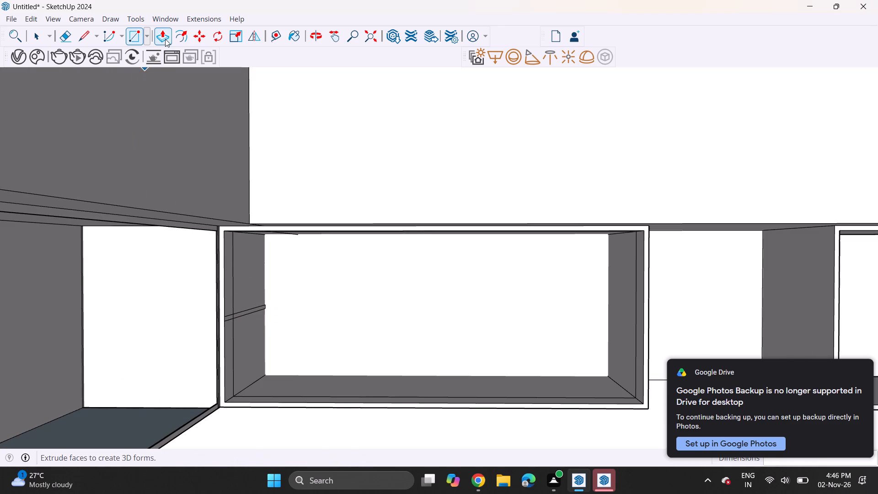
click(165, 39)
key(Escape)
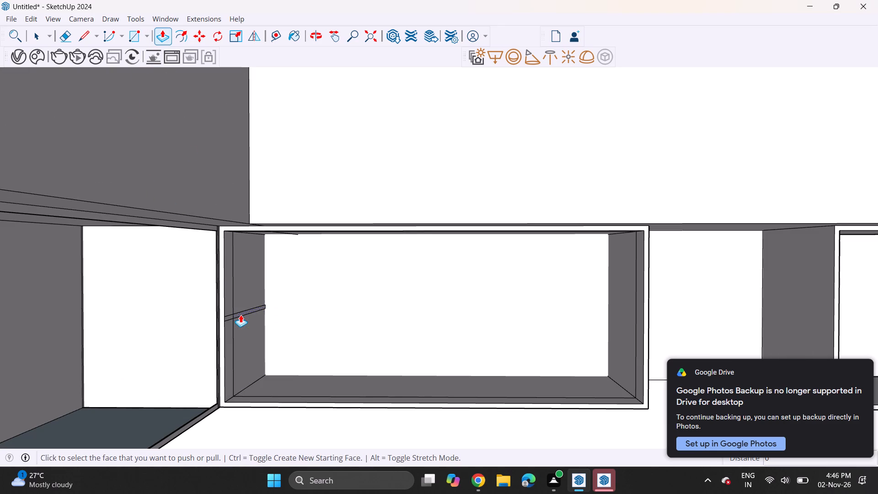
click(239, 317)
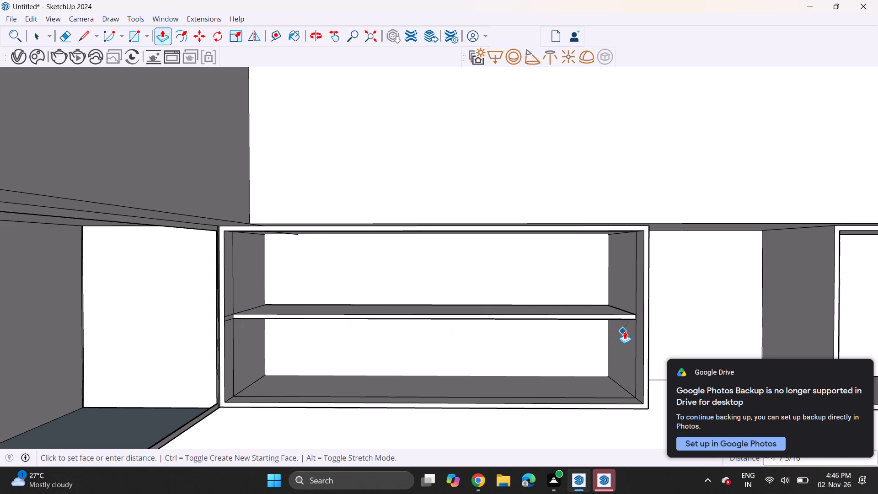
click(632, 332)
scroll(264, 313, up, 5)
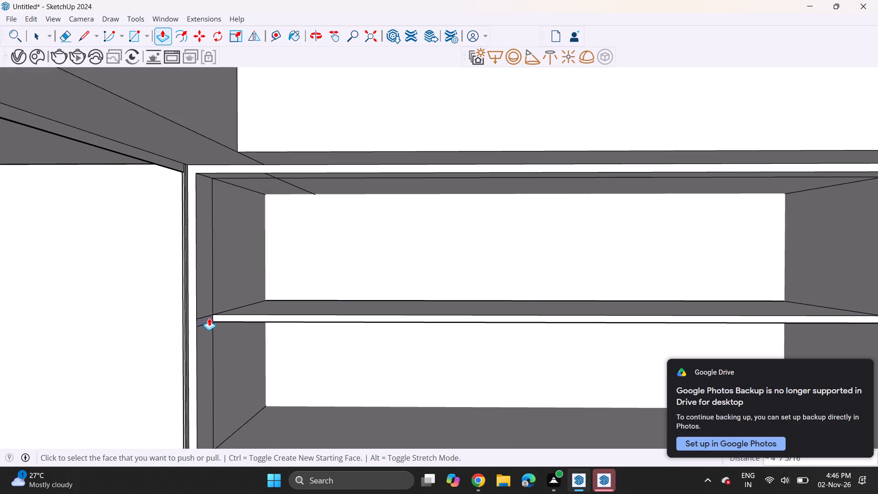
click(209, 318)
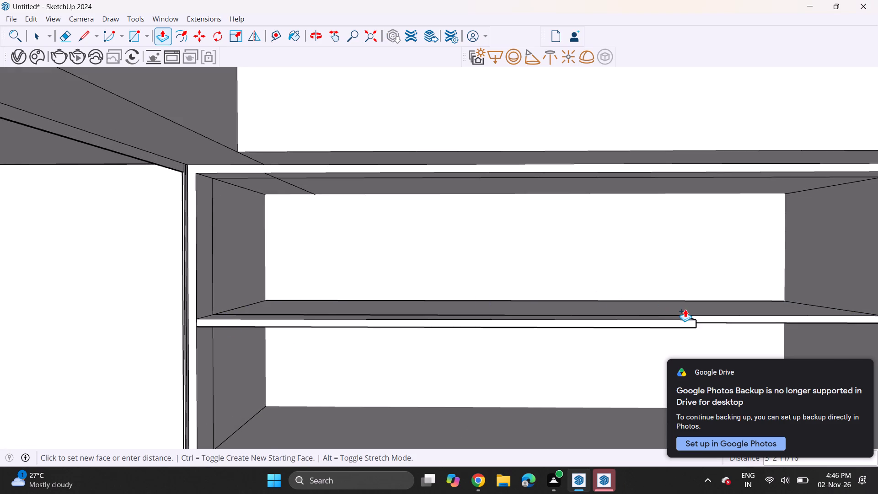
scroll(684, 309, down, 4)
click(805, 329)
Push the front edge of the new shelf left of the gap back about 7/8".
scroll(568, 313, up, 2)
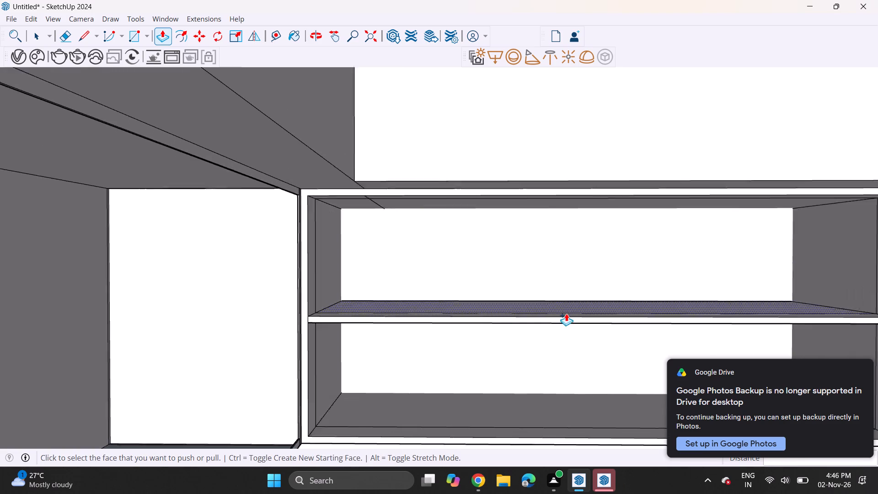
scroll(566, 313, up, 2)
click(546, 322)
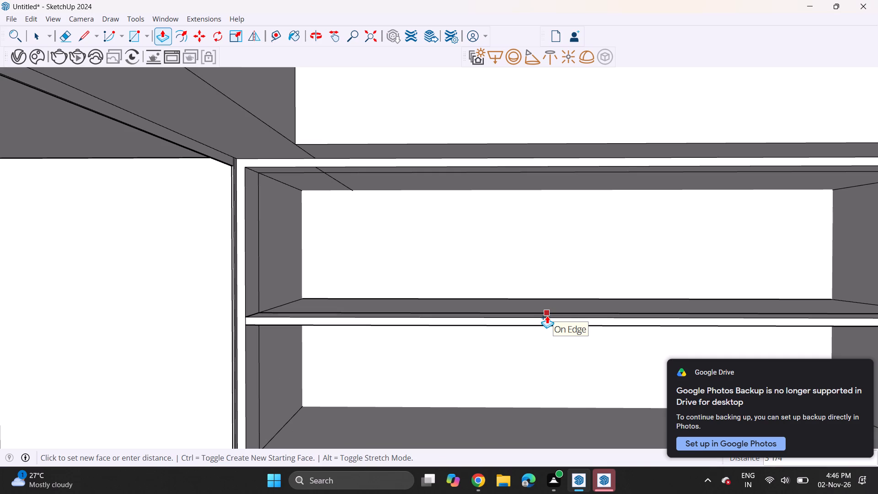
click(546, 319)
scroll(521, 327, down, 6)
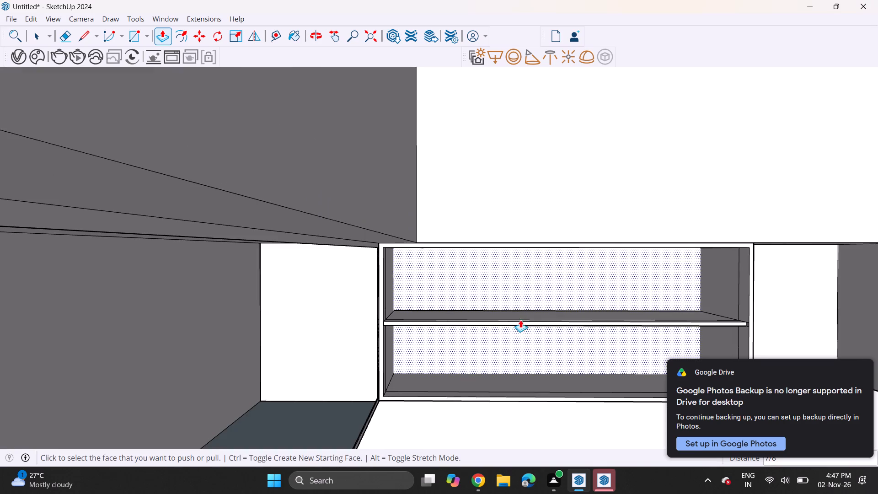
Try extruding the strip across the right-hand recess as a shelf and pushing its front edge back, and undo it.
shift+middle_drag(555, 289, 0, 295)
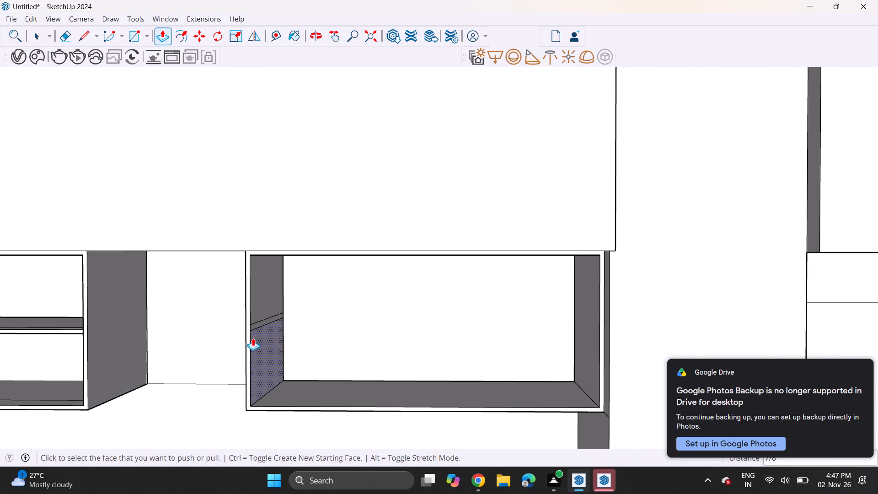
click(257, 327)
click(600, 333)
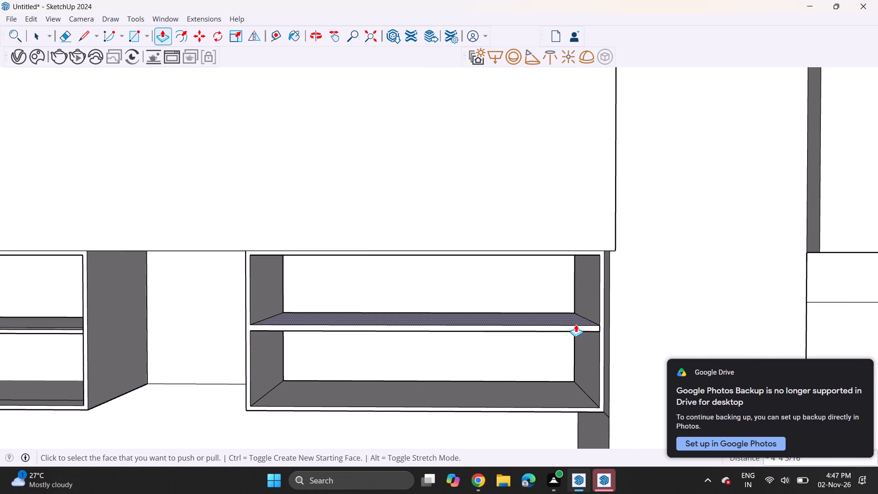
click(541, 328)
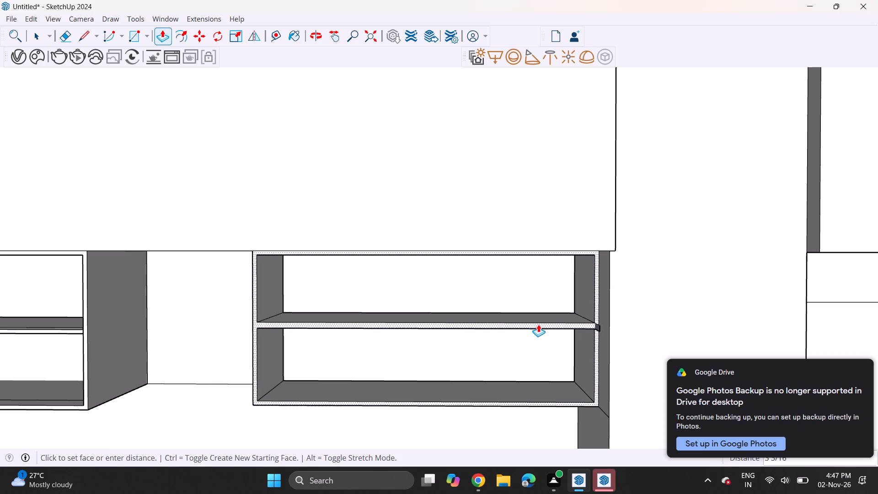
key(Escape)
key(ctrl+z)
Extrude the strip 4' 4 3/16" across the right-hand recess as a shelf and set its front edge back about 2 5/16".
click(255, 324)
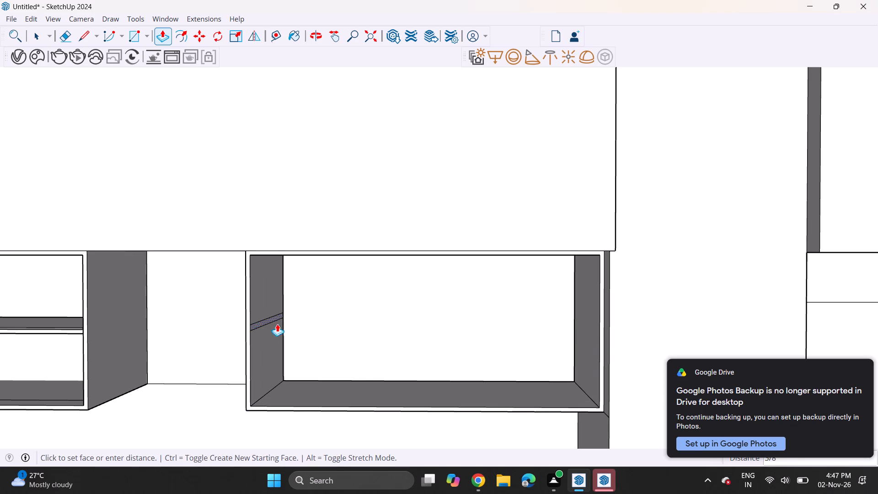
click(589, 342)
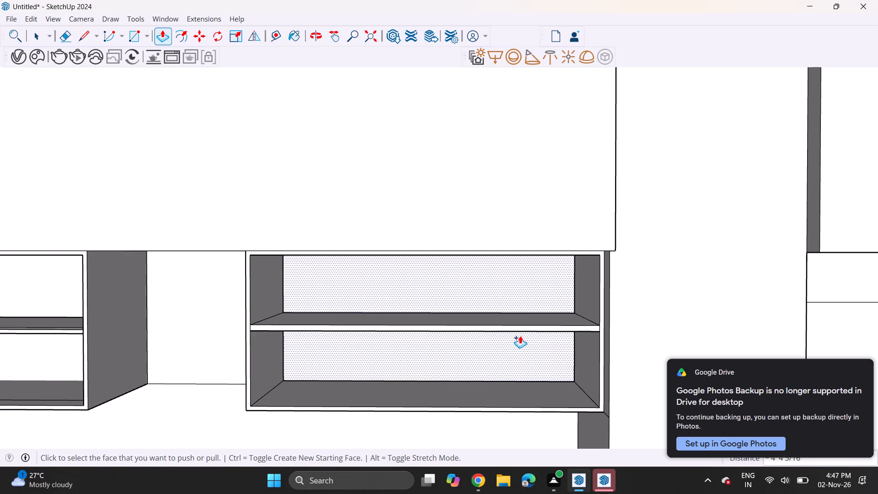
click(521, 331)
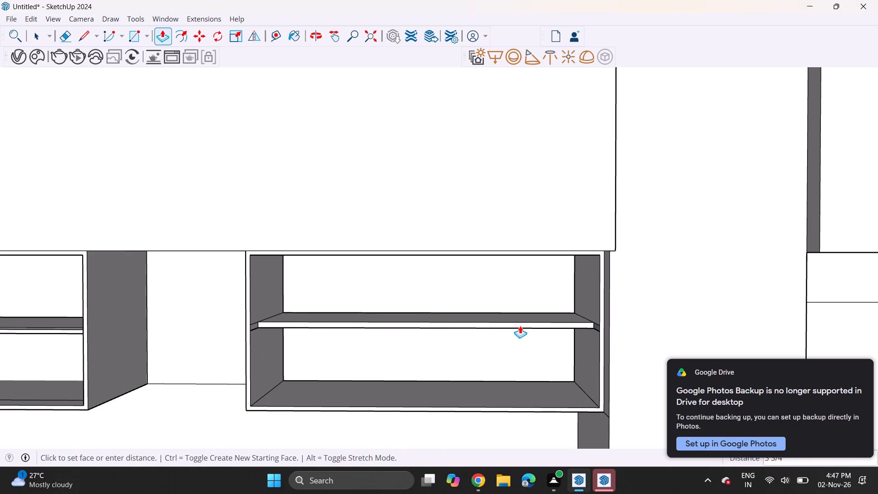
click(520, 328)
Draw a strip about 1 5/16" by 1' 5 7/8" from the midpoint of the side-wall recess's corner end face.
scroll(472, 338, down, 6)
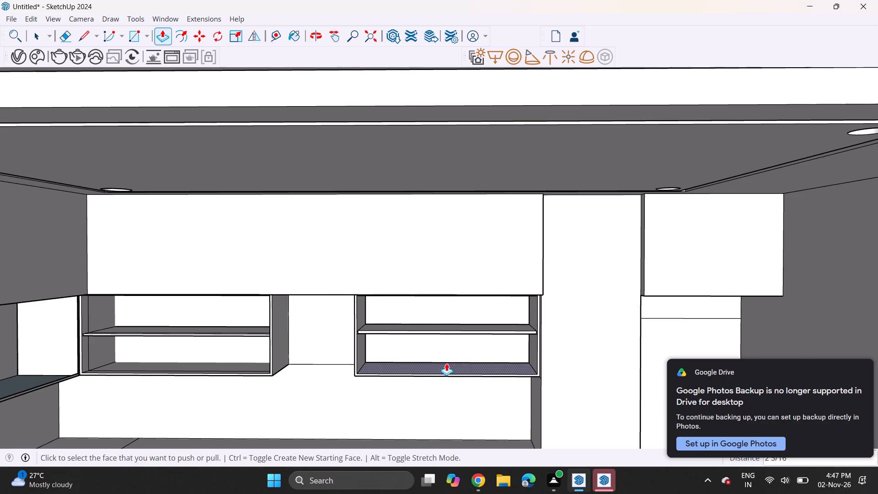
middle_drag(428, 356, 253, 355)
middle_drag(245, 355, 506, 344)
middle_drag(514, 341, 476, 331)
scroll(327, 203, up, 1)
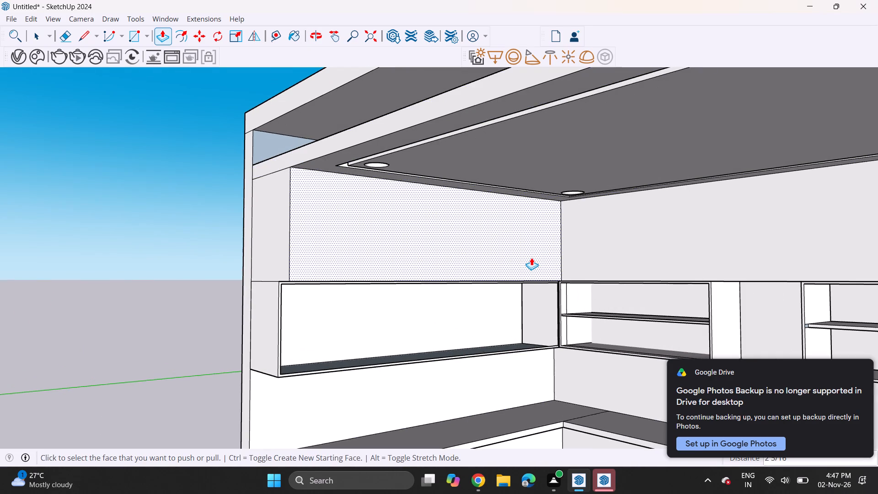
scroll(505, 235, up, 3)
click(134, 36)
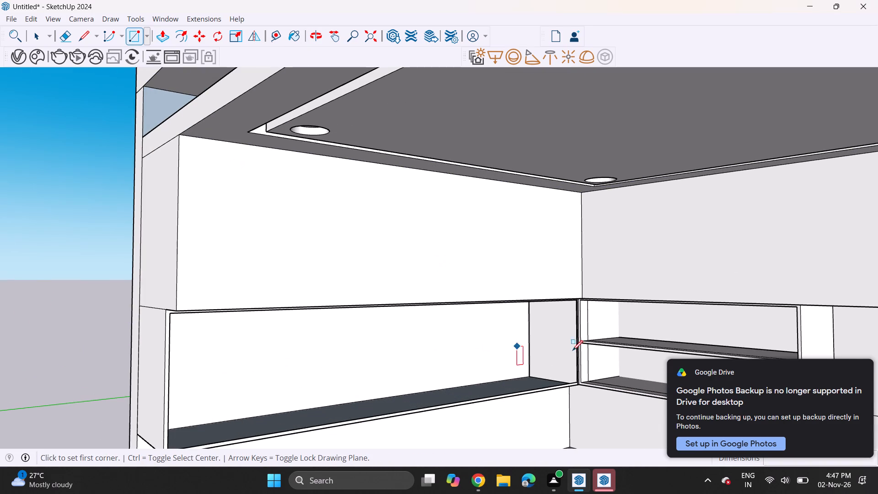
scroll(598, 357, up, 6)
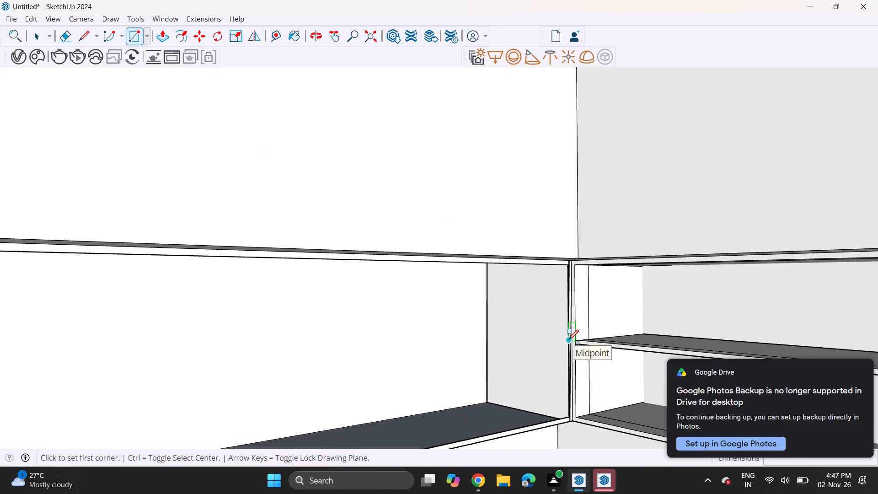
click(568, 340)
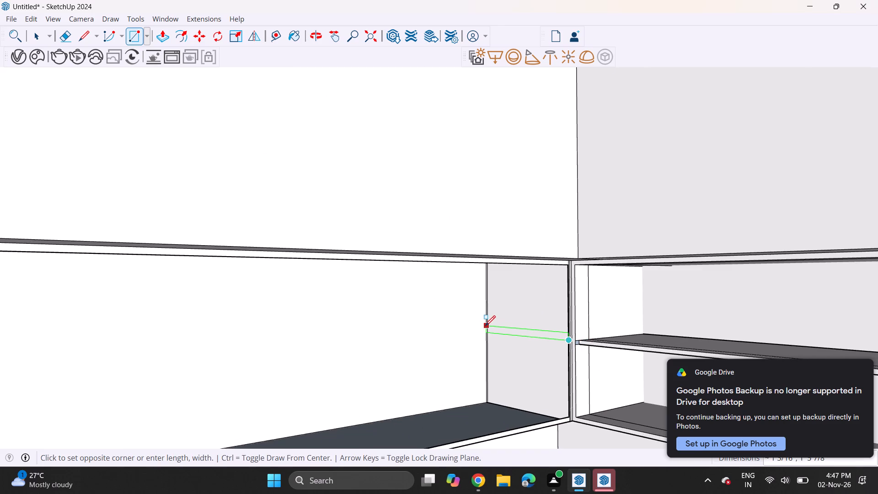
click(485, 326)
Extrude the strip 8' 10 11/16" along the side-wall recess to its far end to form a middle shelf.
middle_drag(549, 333, 597, 297)
scroll(597, 297, up, 1)
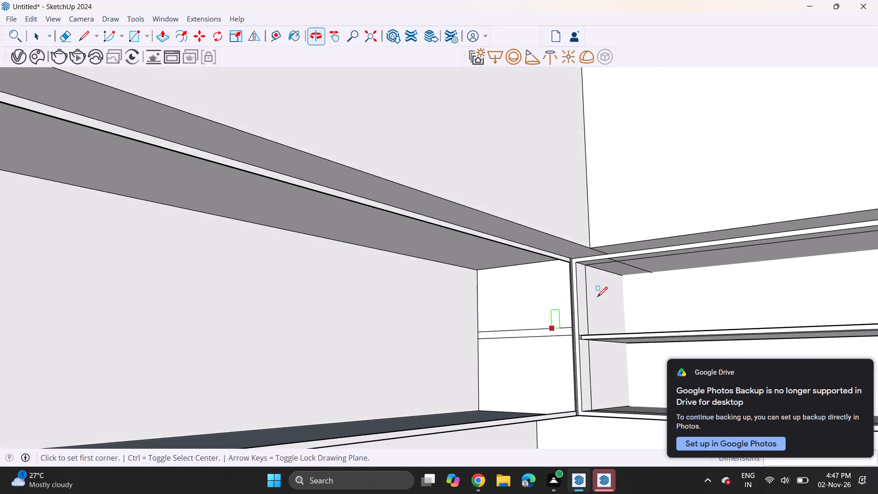
scroll(597, 297, down, 9)
middle_drag(588, 301, 568, 319)
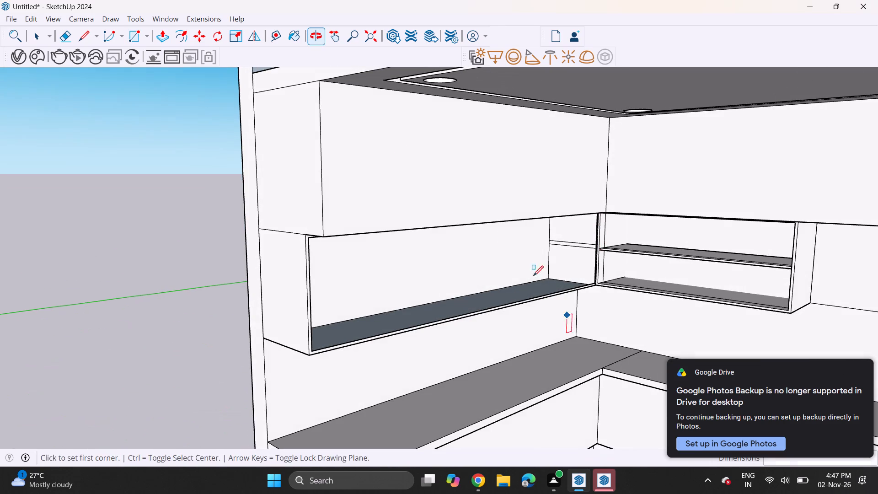
click(160, 32)
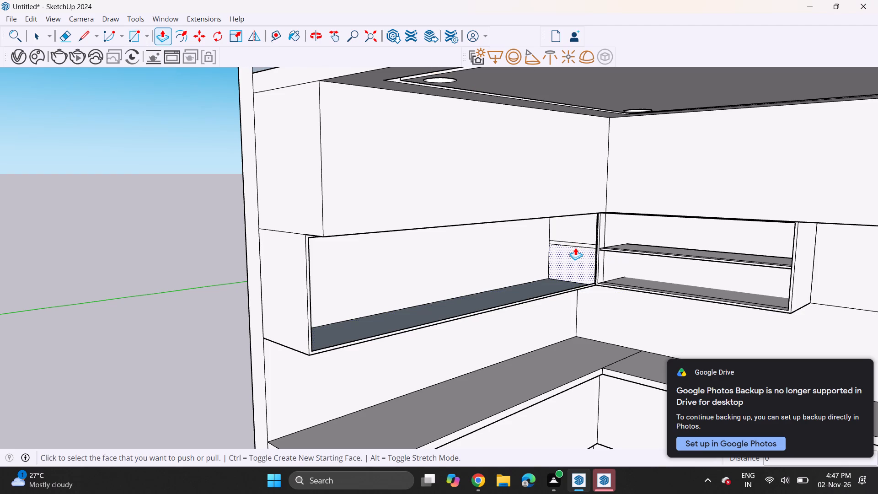
click(575, 246)
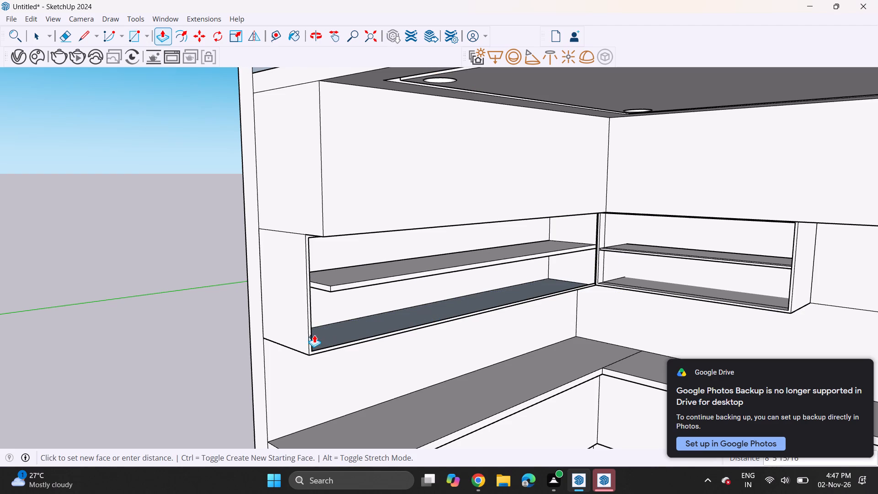
click(313, 338)
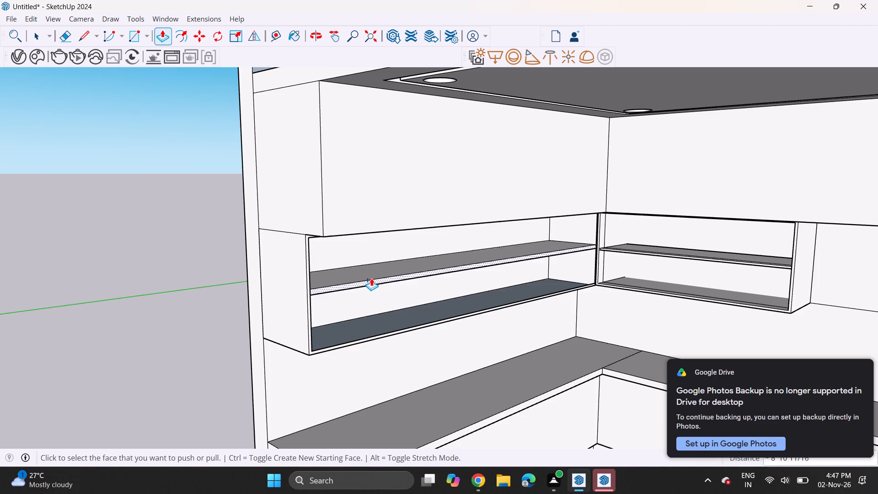
Lower the top face of the side-wall shelf about 9/16" and push its front edge back about 5/8".
click(377, 270)
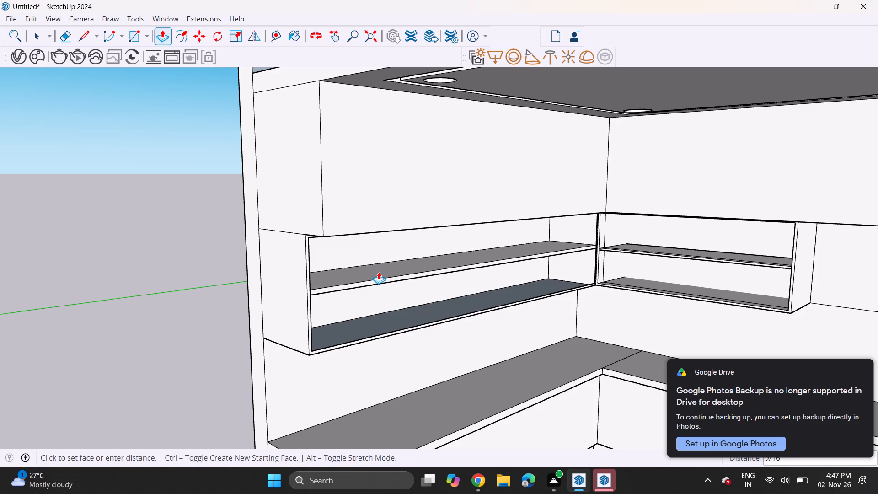
click(379, 272)
scroll(339, 282, up, 10)
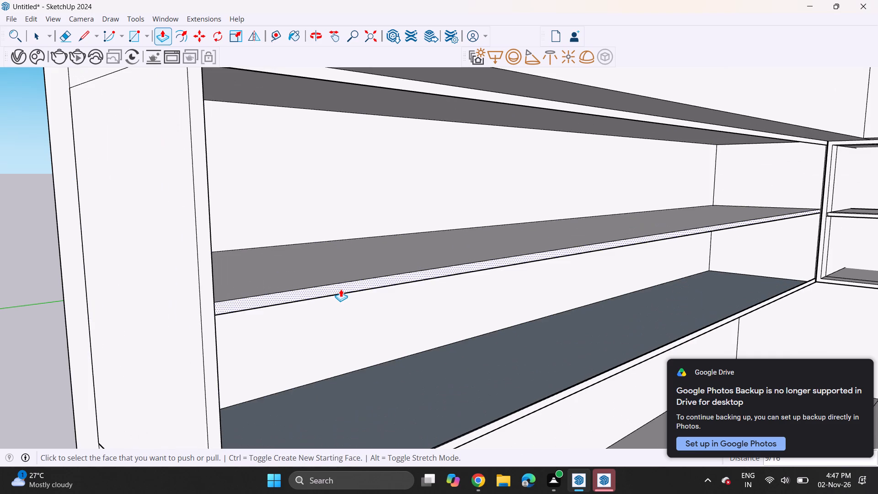
click(341, 289)
click(335, 284)
scroll(333, 287, down, 6)
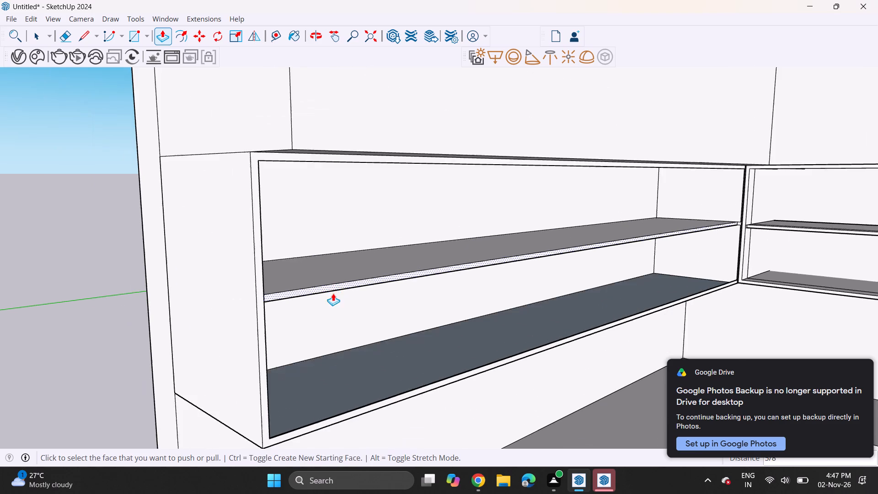
Erase the seam line crossing the countertop surface near the inside corner.
scroll(295, 302, down, 6)
key(space)
click(128, 268)
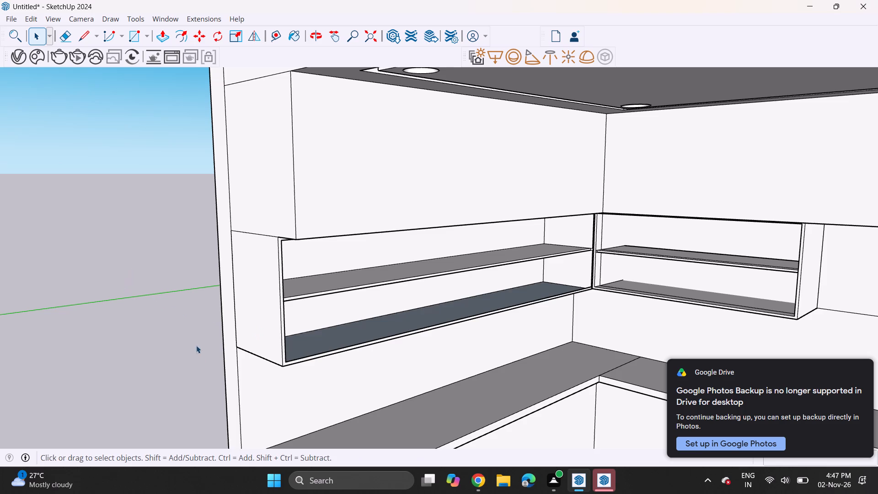
middle_drag(206, 354, 369, 316)
scroll(207, 354, up, 1)
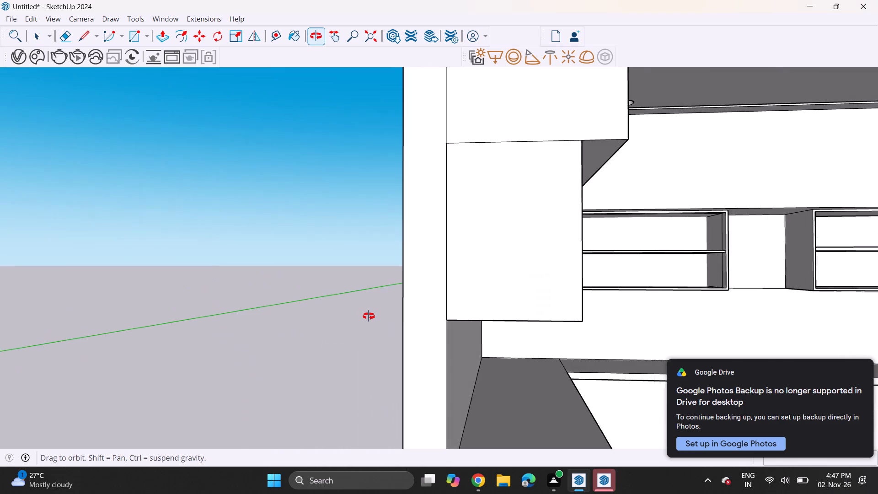
middle_drag(369, 316, 367, 315)
scroll(416, 303, down, 4)
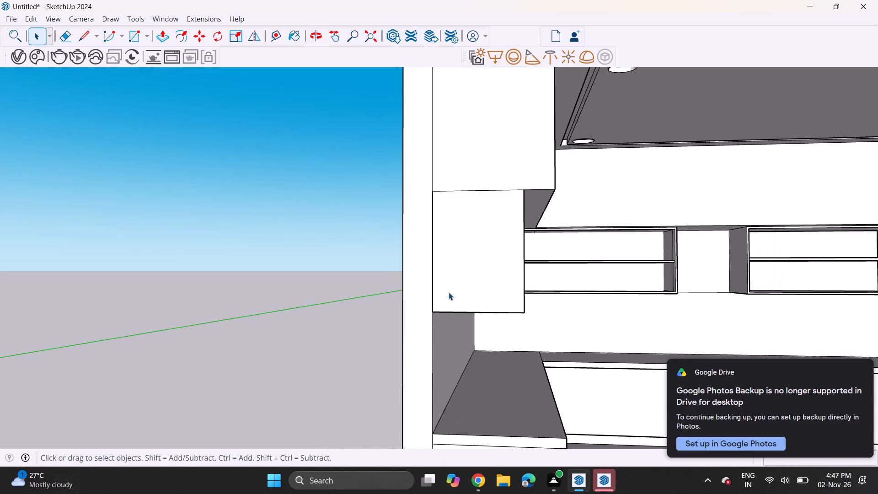
shift+middle_drag(470, 278, 146, 297)
shift+scroll(469, 278, down, 1)
scroll(211, 327, down, 4)
shift+middle_drag(254, 341, 231, 306)
middle_drag(259, 332, 261, 376)
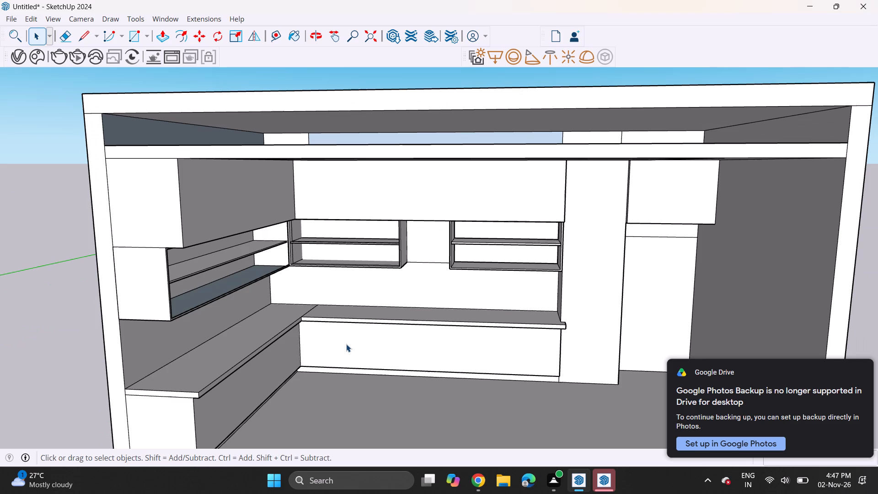
scroll(363, 322, up, 3)
click(290, 307)
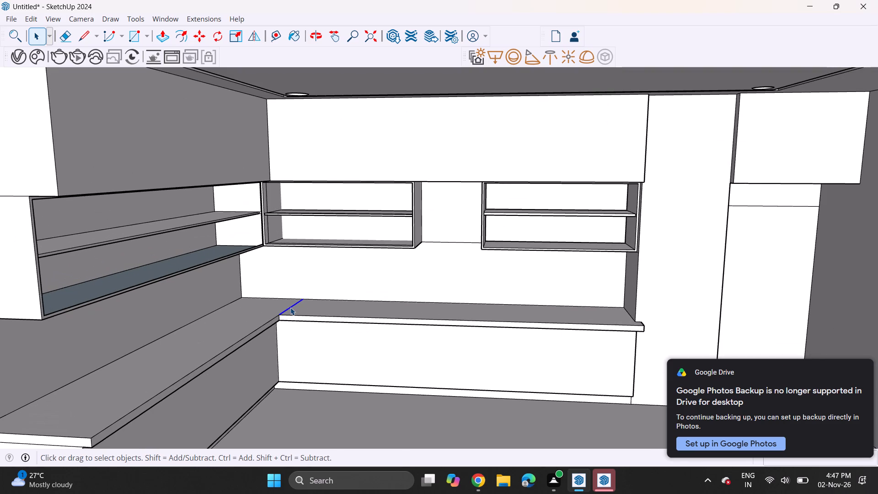
right_click(290, 307)
click(312, 326)
Copy the left vertical edge of the back wall's upper cabinet to its far end and divide the front into 3 equal doors.
scroll(351, 246, up, 1)
scroll(353, 243, down, 5)
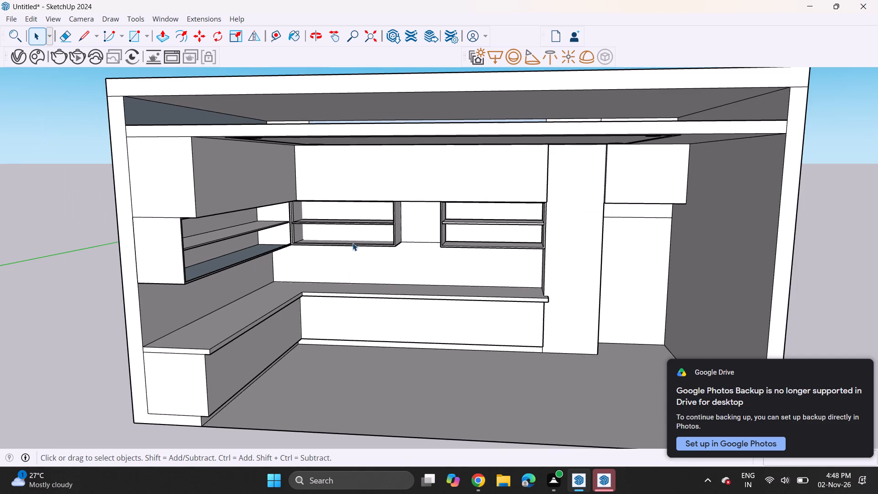
middle_drag(366, 229, 294, 254)
middle_drag(307, 256, 338, 244)
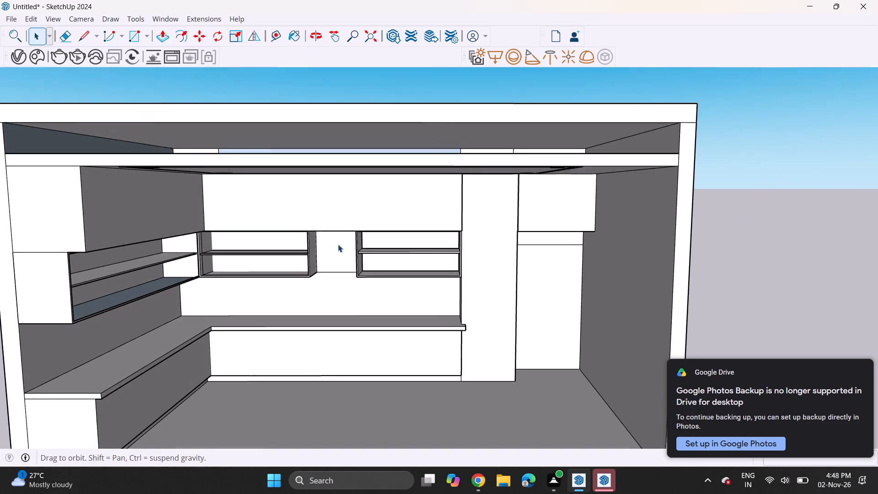
scroll(211, 220, up, 4)
click(203, 211)
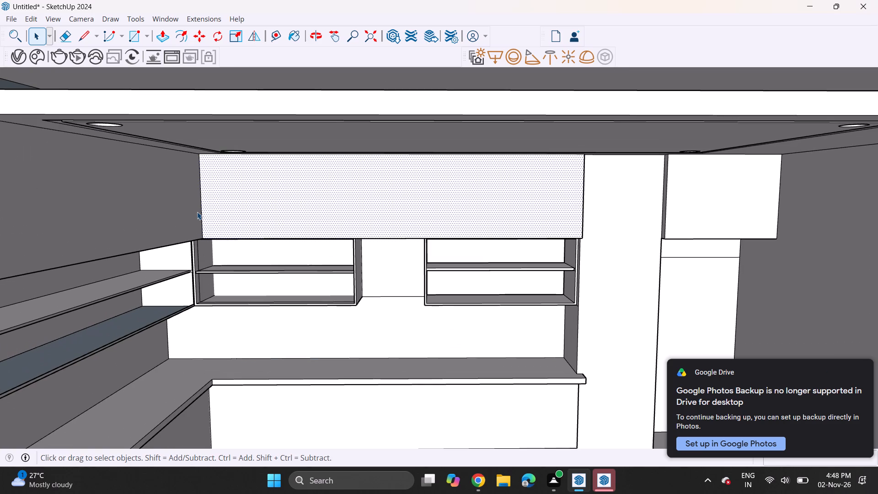
click(202, 212)
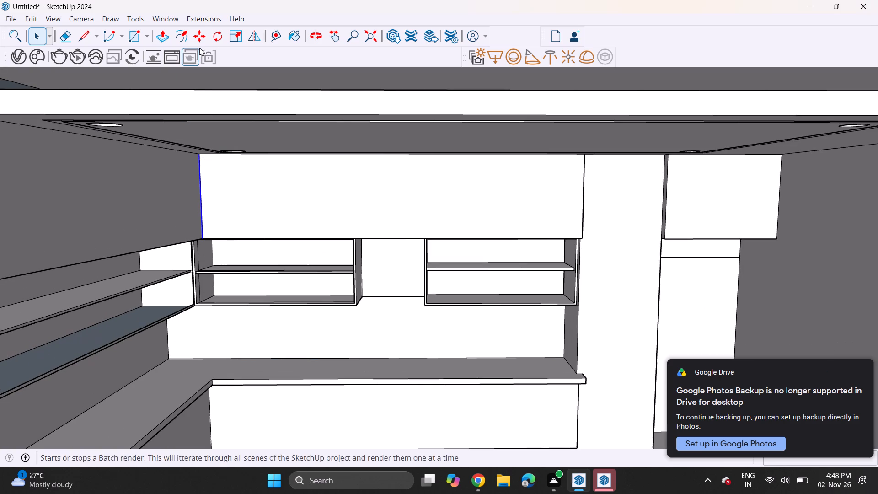
click(201, 36)
click(204, 238)
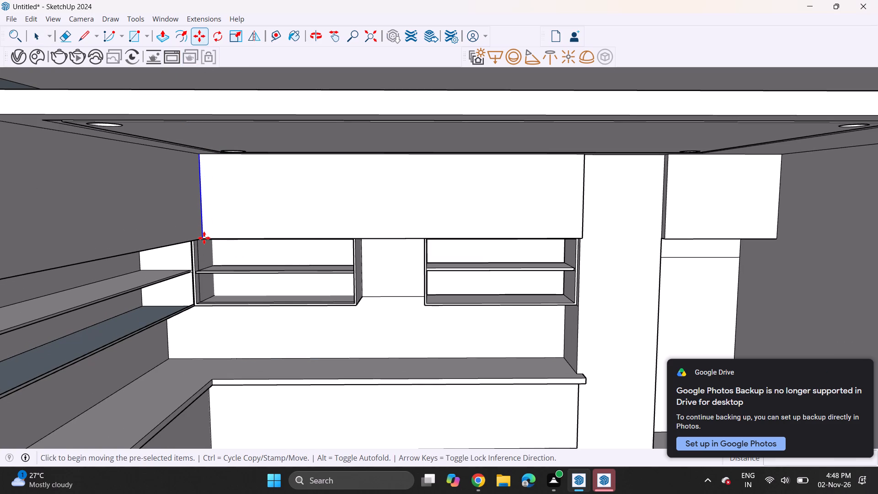
click(582, 236)
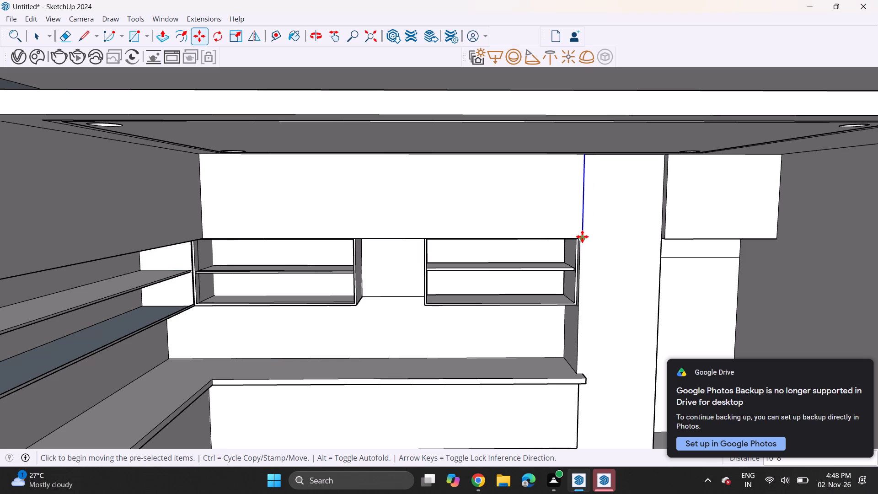
key(slash)
key(3)
key(Return)
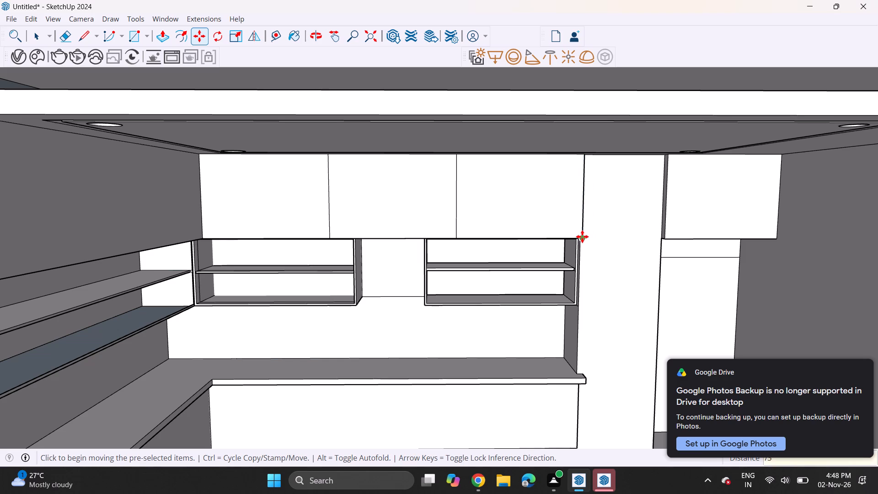
key(space)
key(space)
key(space)
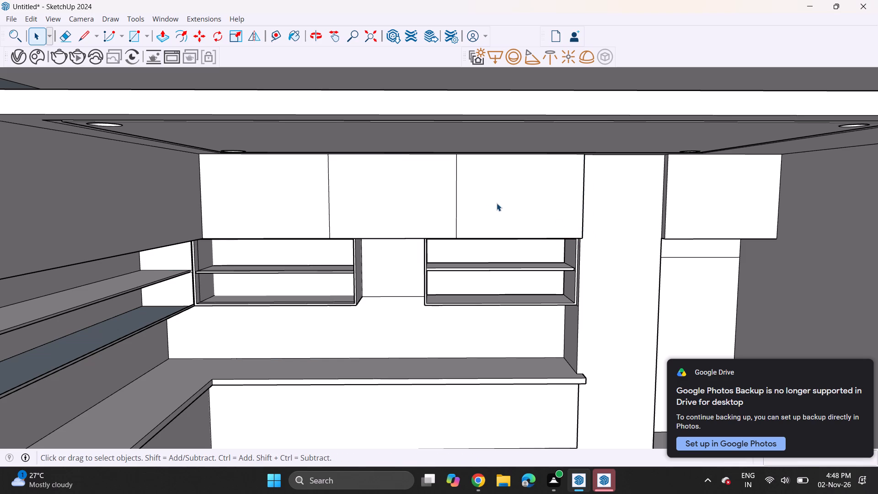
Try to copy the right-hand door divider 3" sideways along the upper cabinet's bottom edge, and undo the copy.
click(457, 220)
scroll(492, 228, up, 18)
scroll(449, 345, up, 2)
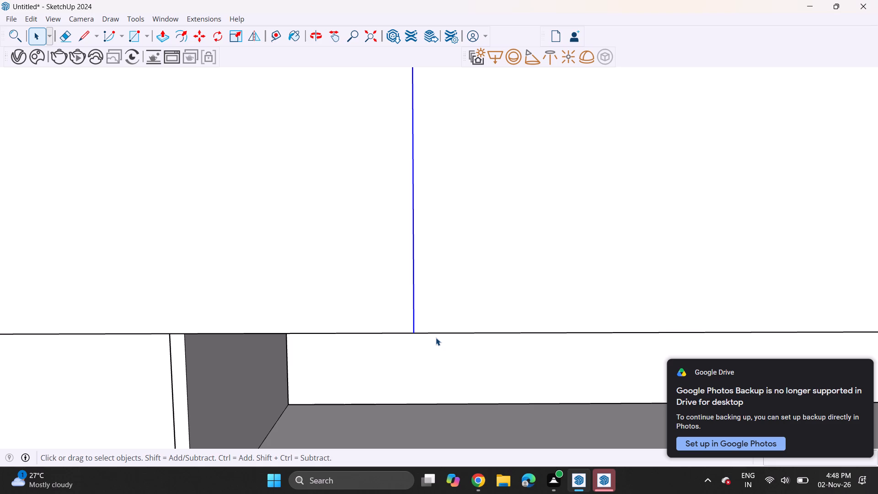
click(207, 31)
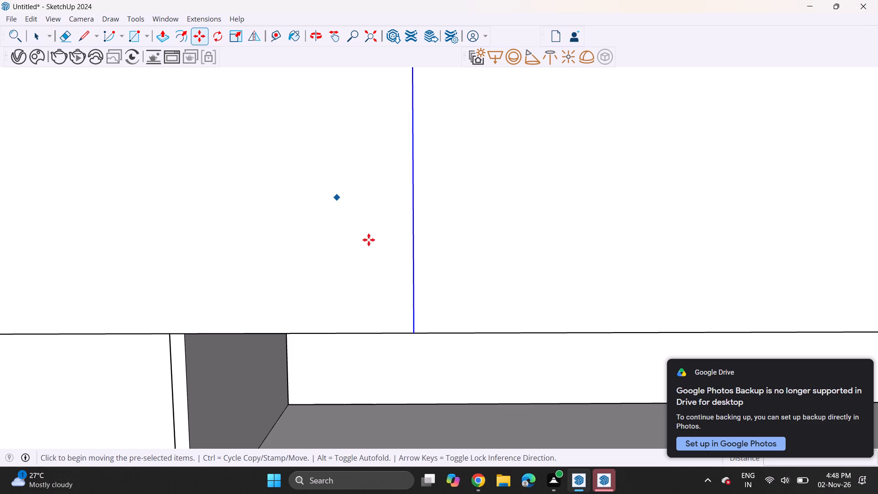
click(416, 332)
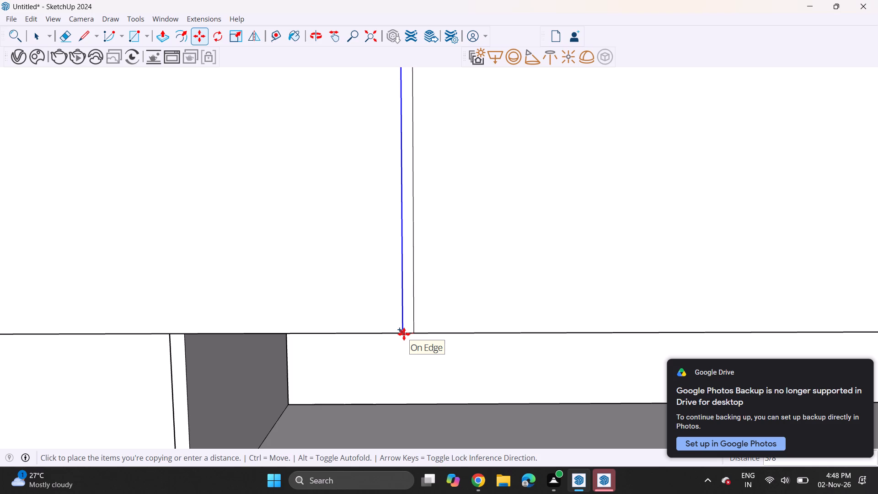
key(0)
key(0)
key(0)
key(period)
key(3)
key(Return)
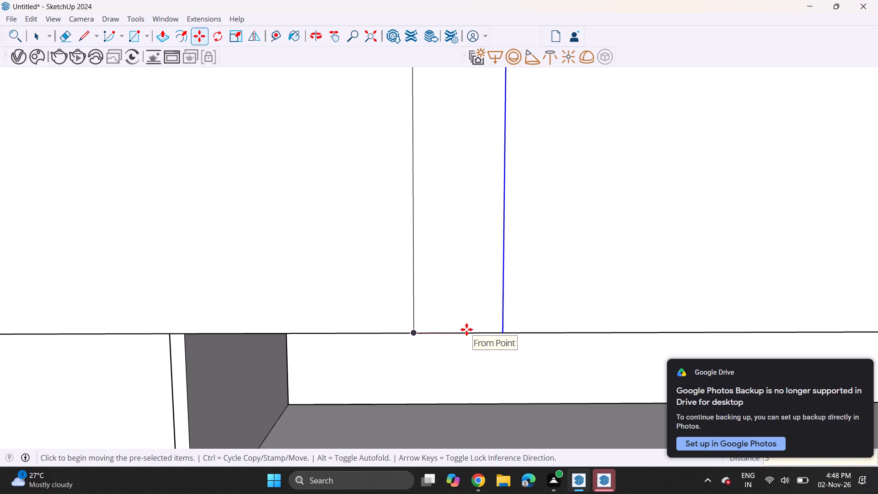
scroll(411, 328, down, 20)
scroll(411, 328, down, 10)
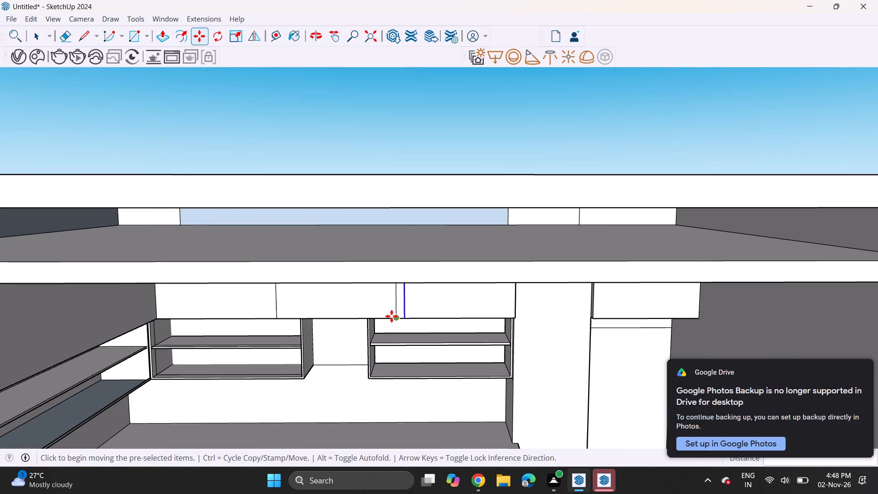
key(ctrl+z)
Copy the right-hand door divider of the back wall's upper cabinet 0.3" to the right to form a narrow gap.
scroll(397, 312, up, 20)
key(space)
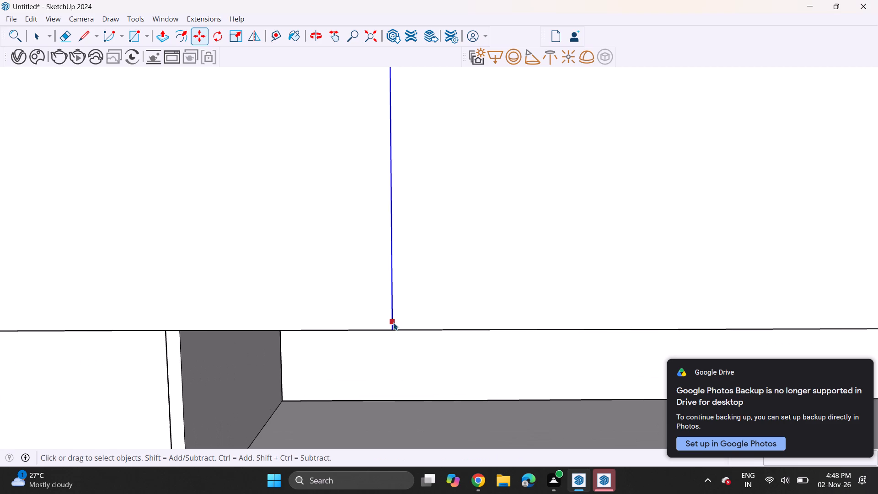
click(393, 322)
click(198, 32)
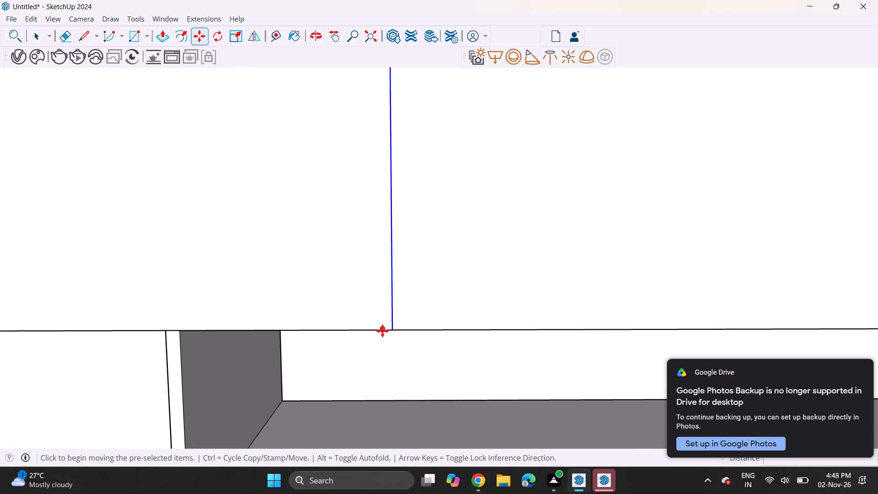
click(391, 330)
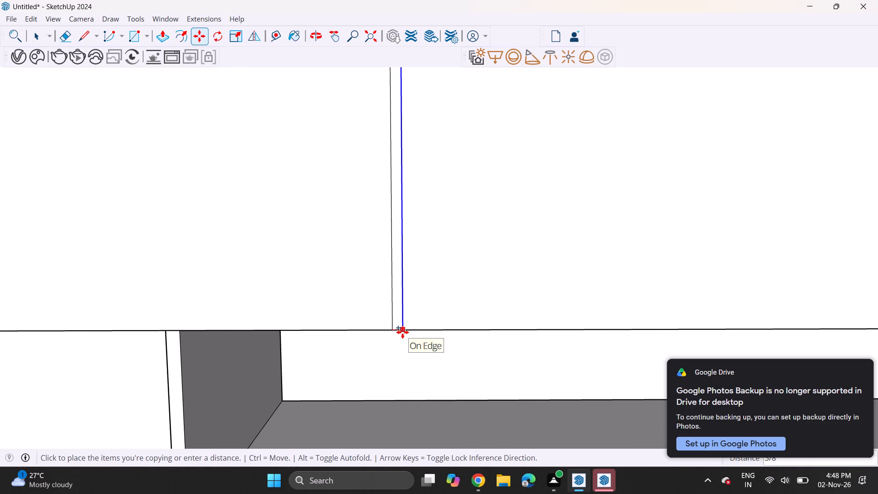
text(0.3)
key(Return)
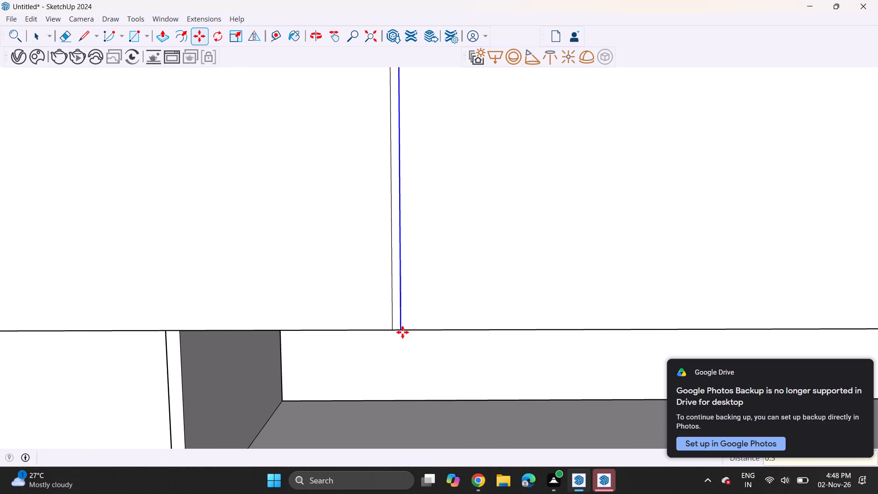
scroll(402, 332, down, 8)
key(space)
scroll(116, 314, down, 5)
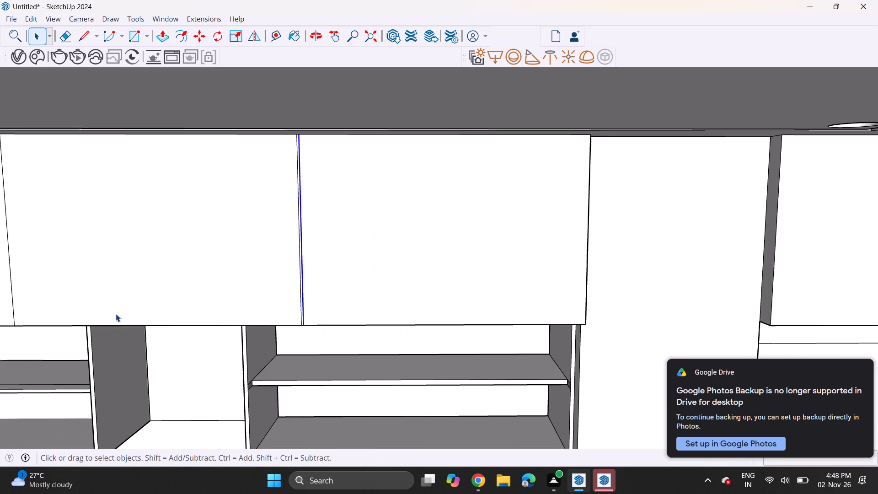
Copy the left-hand door divider of the back wall's upper cabinet about 5/16" to the left as a second gap.
shift+middle_drag(118, 311, 467, 279)
scroll(271, 286, up, 5)
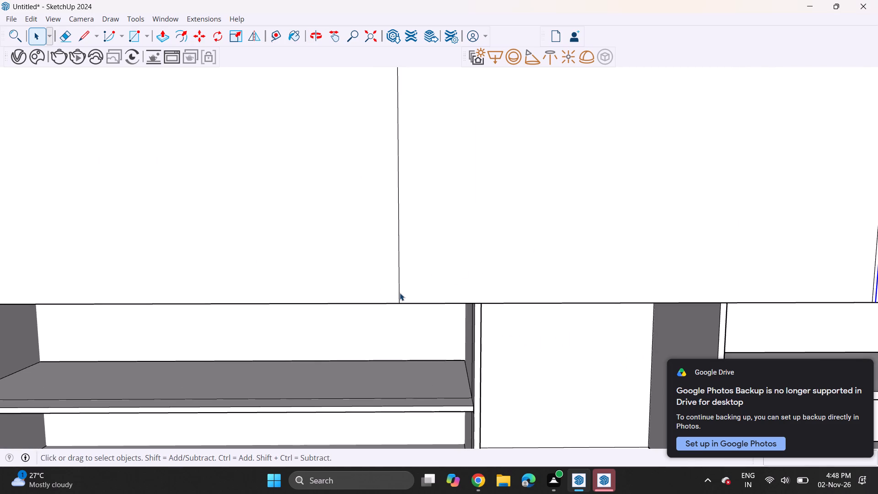
click(400, 293)
click(202, 36)
scroll(397, 309, up, 2)
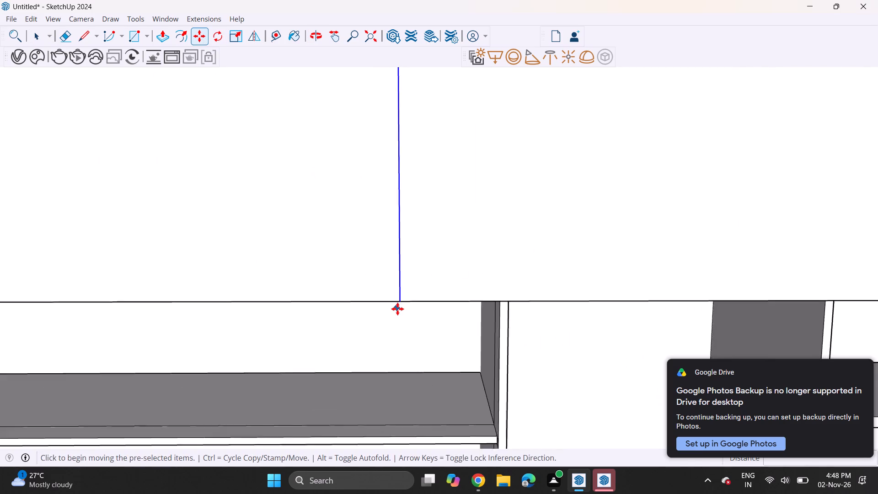
scroll(397, 309, up, 3)
click(399, 294)
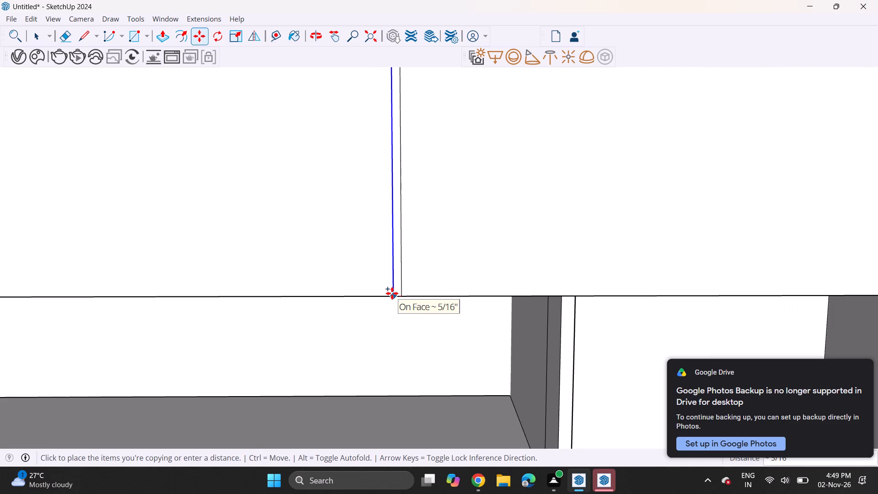
click(392, 293)
scroll(370, 271, down, 20)
key(space)
scroll(407, 258, down, 6)
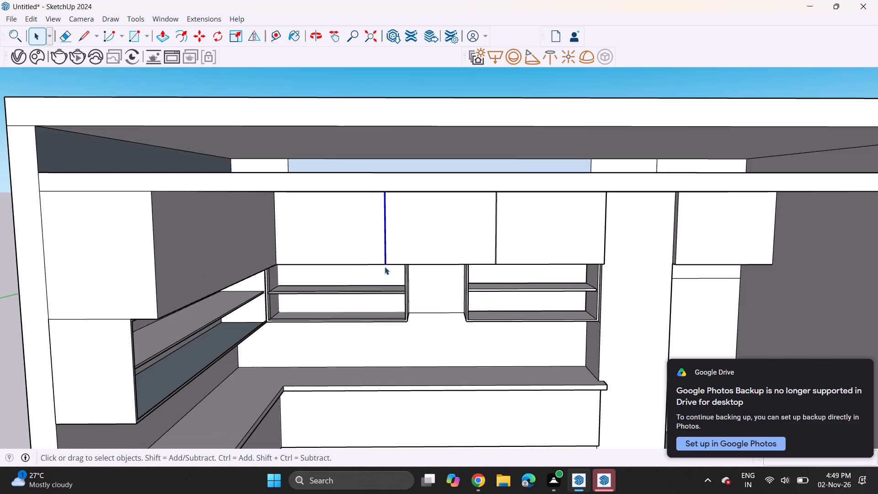
Copy the outer vertical edge of the left wall's upper cabinet front to the inner corner and divide the front into 2 equal doors.
middle_drag(353, 267, 145, 234)
scroll(127, 252, up, 2)
click(138, 252)
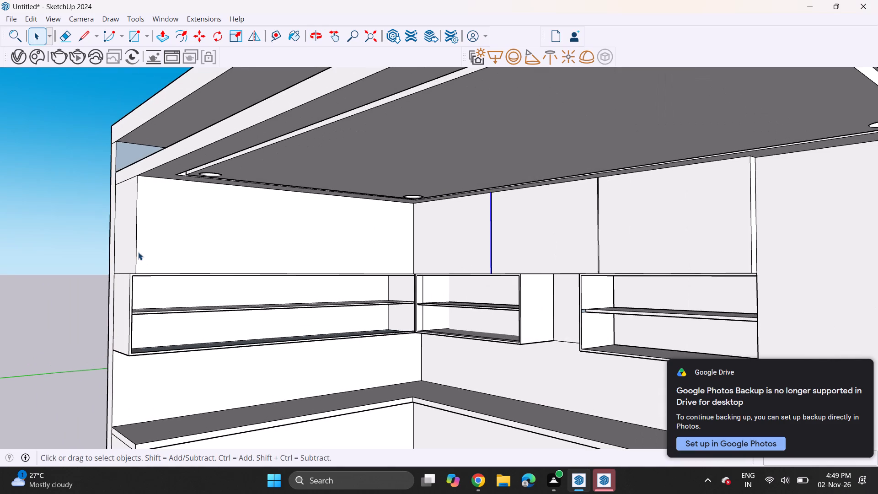
click(138, 252)
click(194, 43)
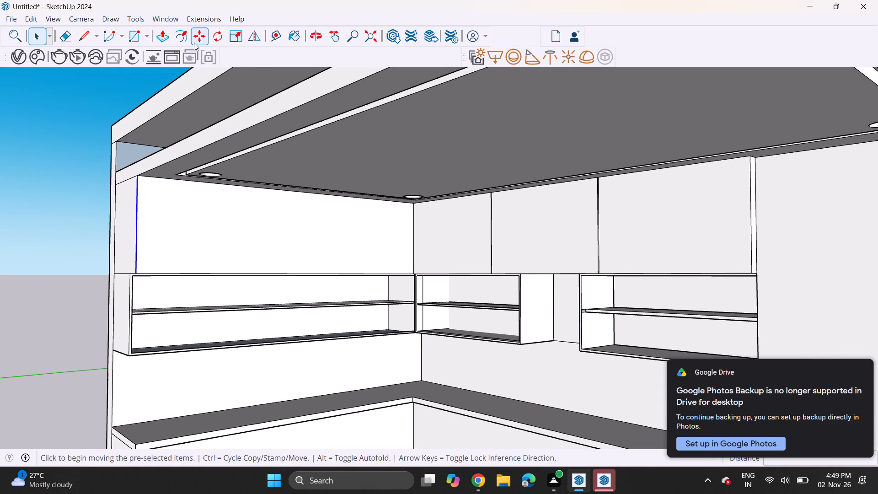
click(136, 274)
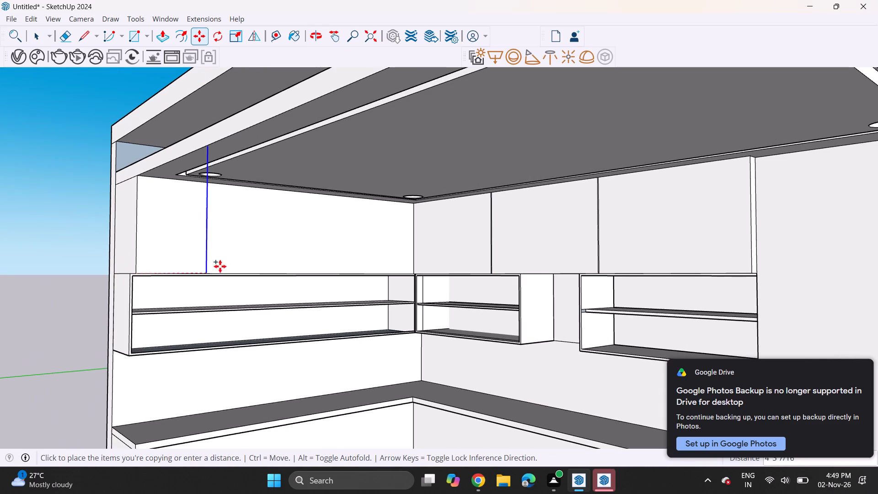
click(412, 273)
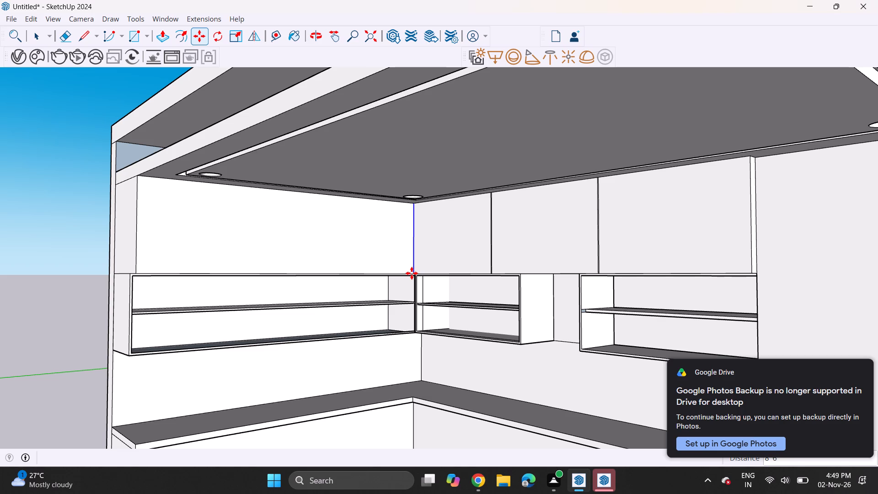
key(slash)
key(2)
key(Return)
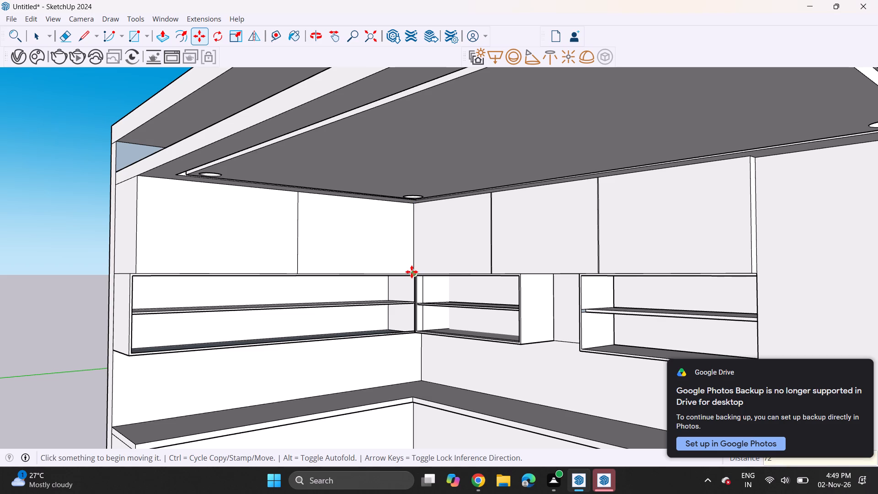
key(space)
Copy the door divider of the left wall's upper cabinet about 5/16" towards the inner corner to form a narrow gap.
click(296, 267)
scroll(300, 277, up, 4)
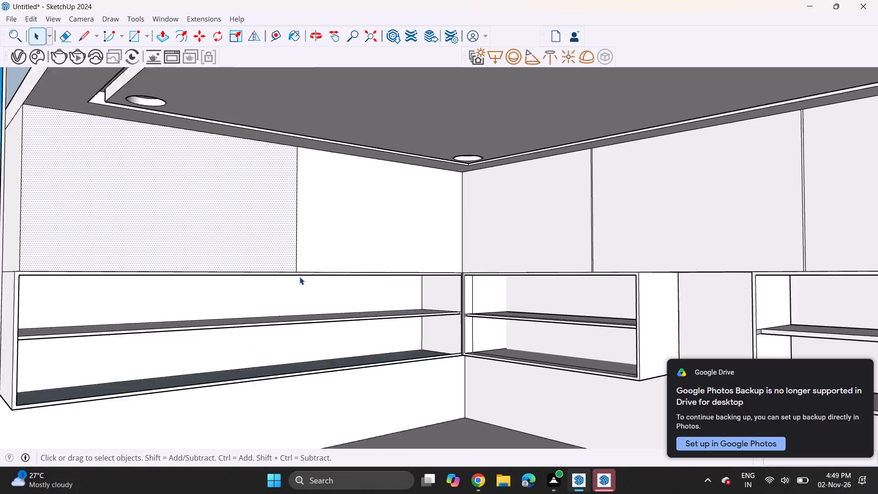
scroll(300, 277, up, 2)
click(295, 268)
scroll(295, 268, up, 9)
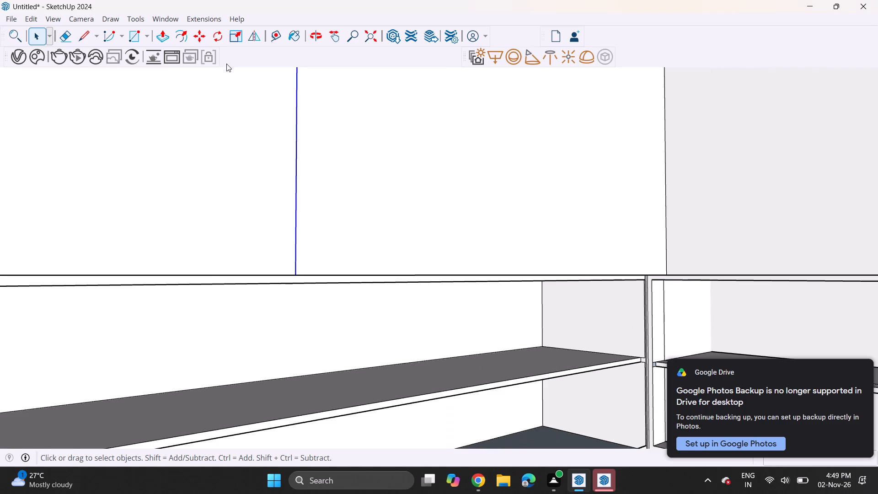
click(199, 39)
click(293, 276)
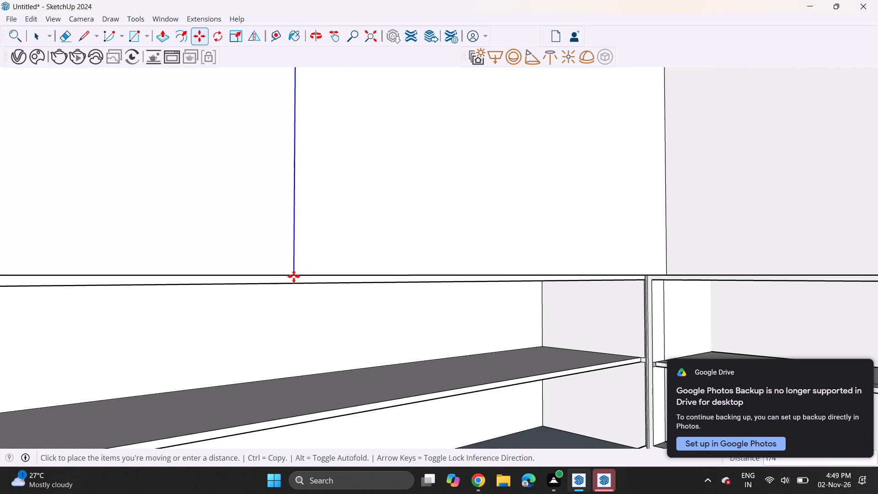
click(305, 274)
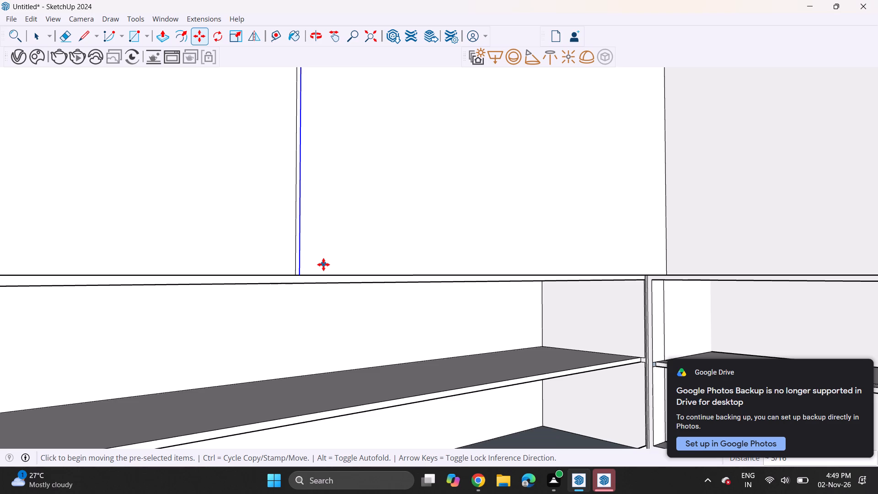
key(space)
Copy the outer vertical edge of the left wall's base cabinet front to the inner corner and divide the front into 2 equal doors.
scroll(335, 296, down, 13)
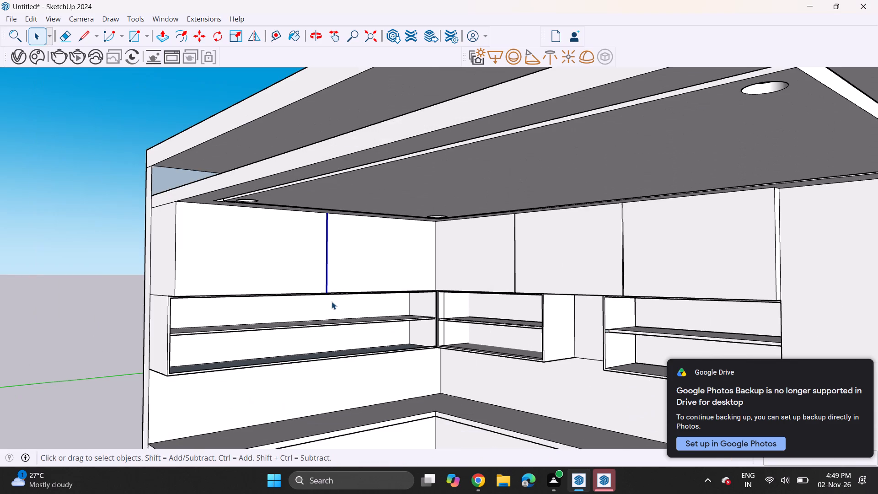
shift+middle_drag(289, 298, 311, 252)
middle_drag(320, 255, 563, 255)
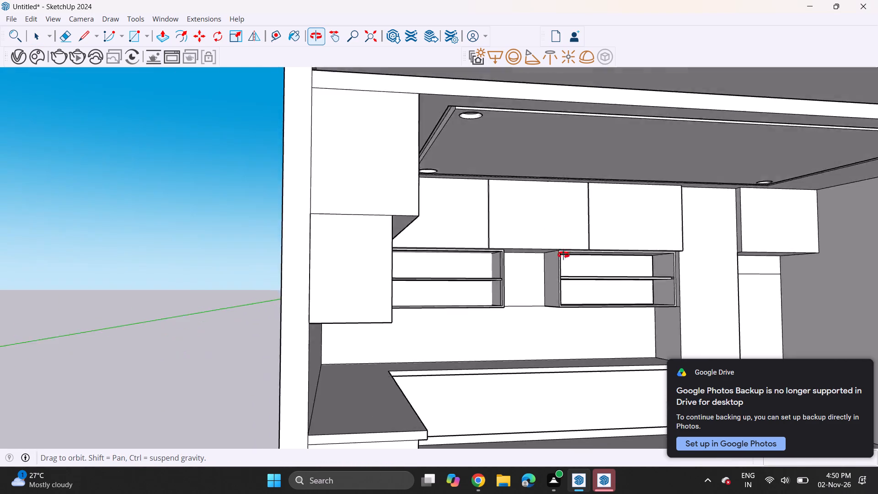
middle_drag(563, 255, 507, 268)
shift+middle_drag(546, 250, 428, 227)
middle_drag(441, 227, 449, 237)
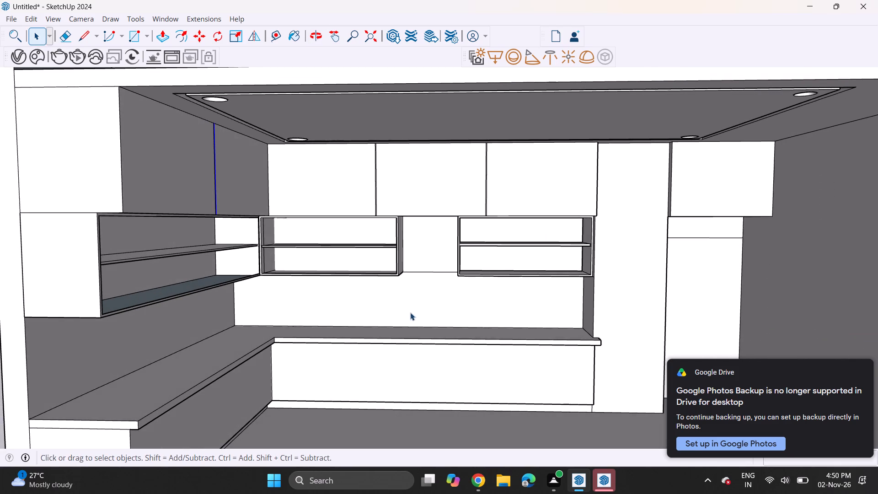
shift+middle_drag(413, 363, 396, 264)
middle_drag(382, 263, 214, 287)
scroll(174, 319, up, 4)
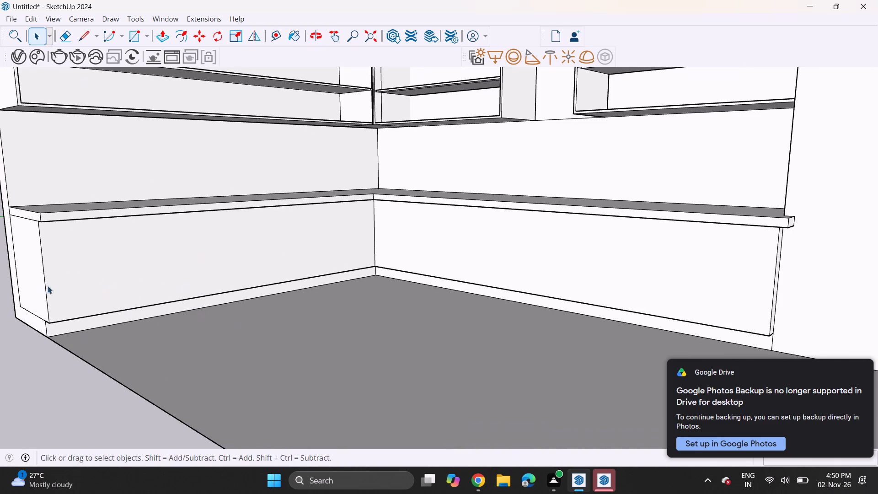
click(48, 295)
click(195, 33)
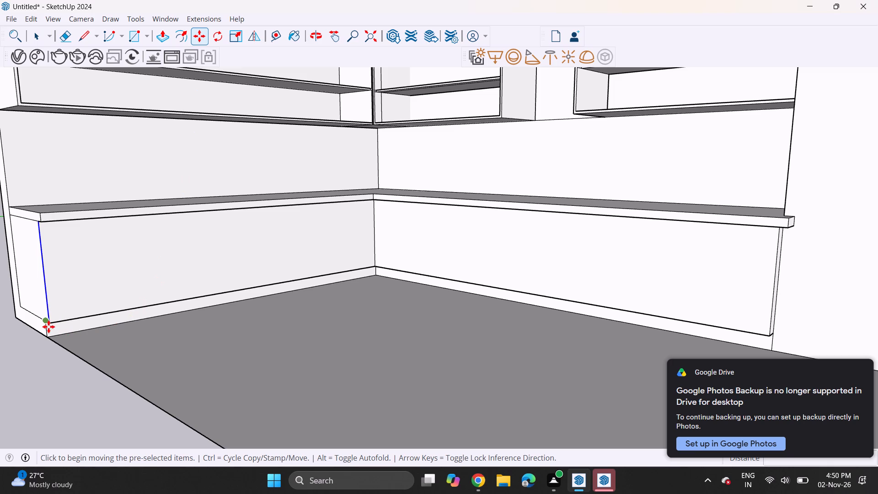
click(50, 326)
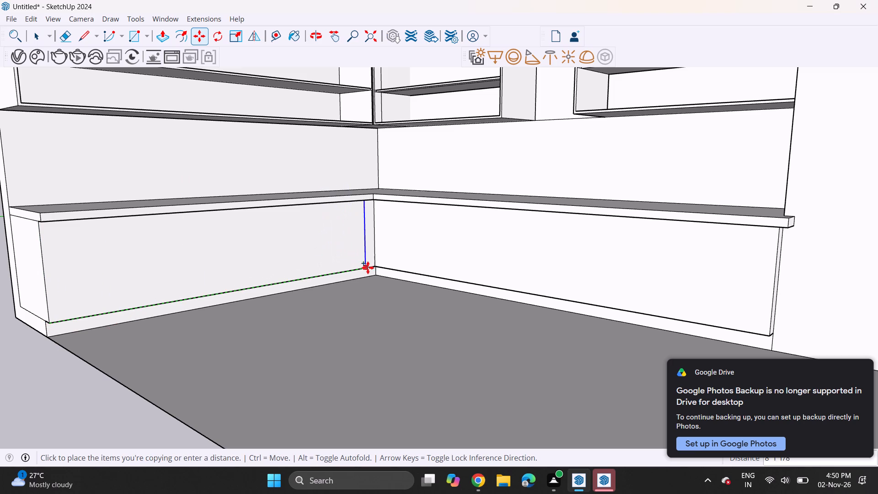
click(374, 270)
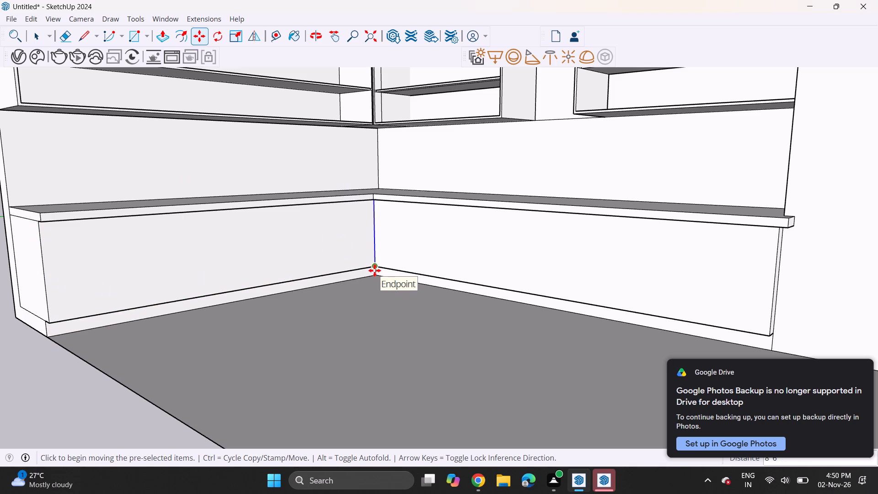
text(/2)
key(Return)
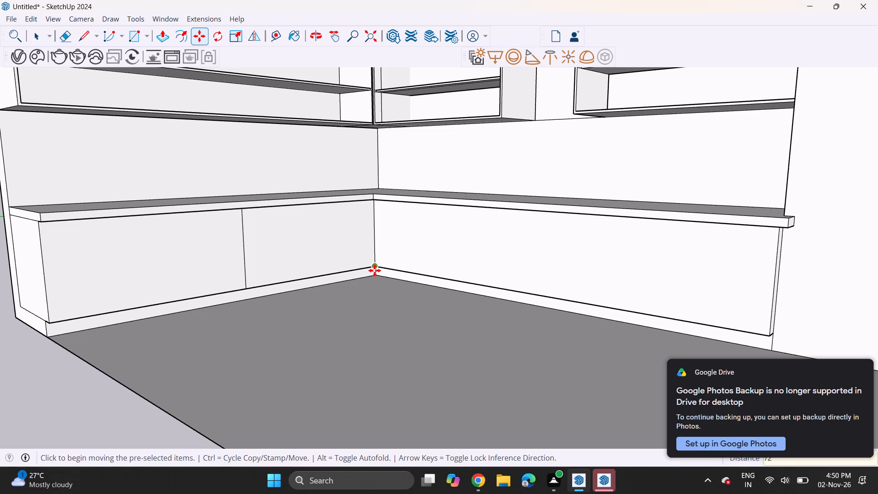
key(space)
Copy the inner corner edge of the back wall's base cabinet front to its far end and divide the front into 3 equal parts.
click(377, 252)
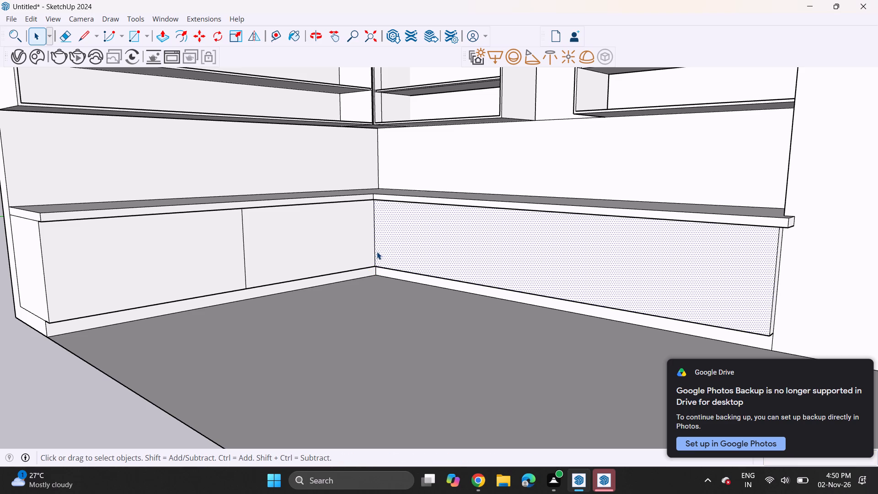
click(377, 252)
click(377, 247)
click(374, 242)
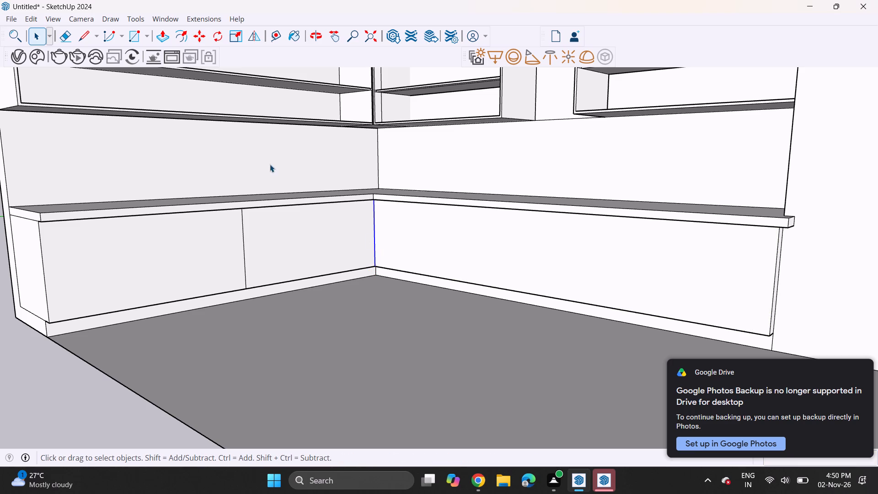
click(201, 32)
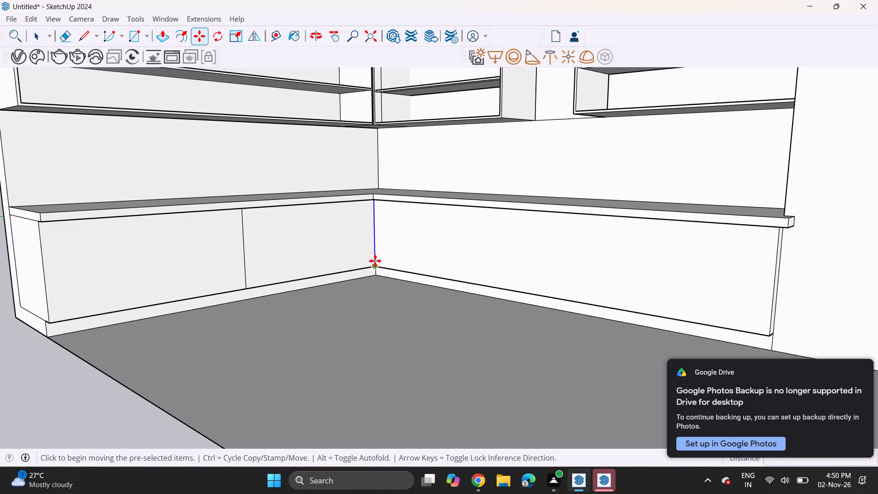
click(374, 263)
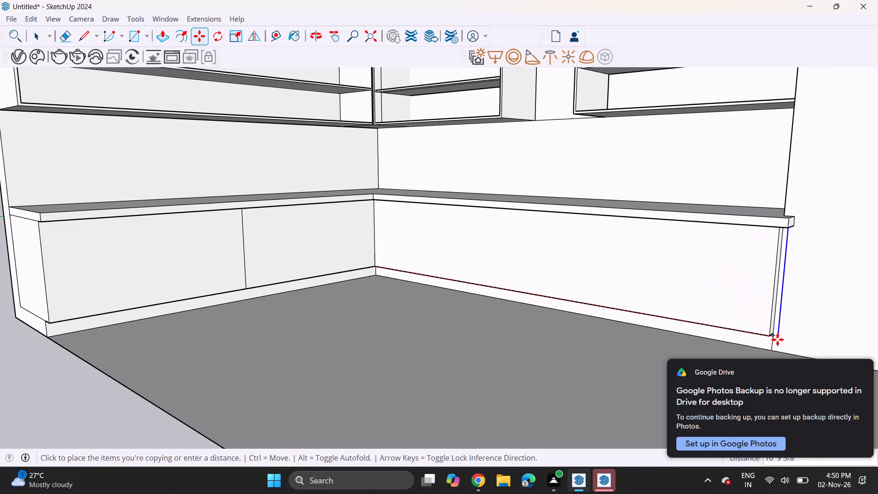
click(772, 337)
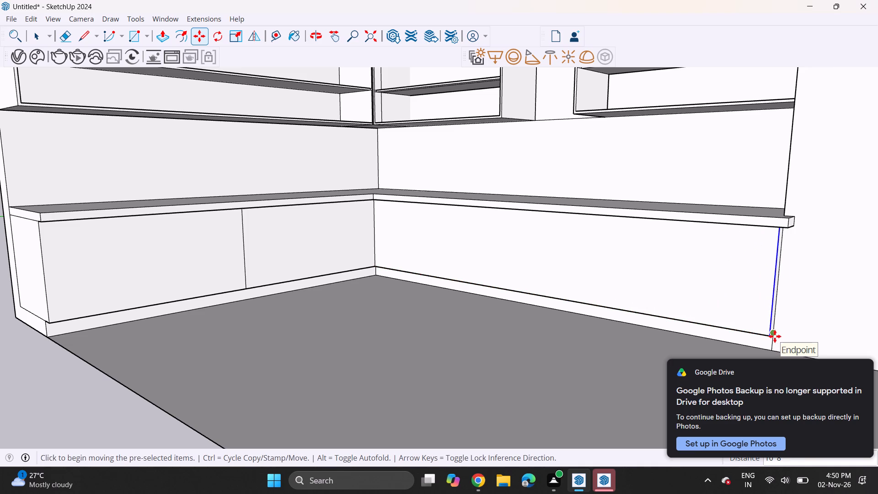
key(slash)
key(3)
key(Return)
Copy the left-hand divider of the back wall's base cabinet front about 11 7/8" to the left along the bottom edge.
middle_drag(358, 279, 372, 279)
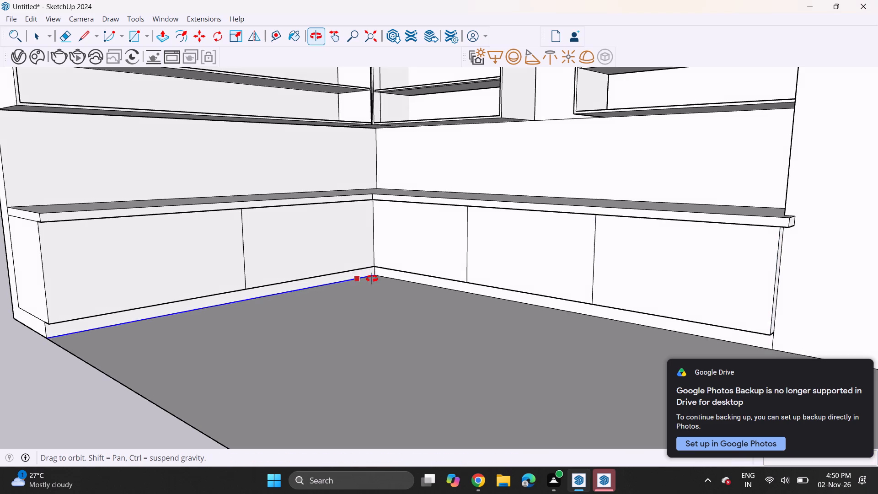
middle_drag(372, 279, 610, 273)
middle_drag(600, 273, 395, 295)
middle_drag(361, 301, 317, 305)
key(space)
scroll(359, 291, up, 4)
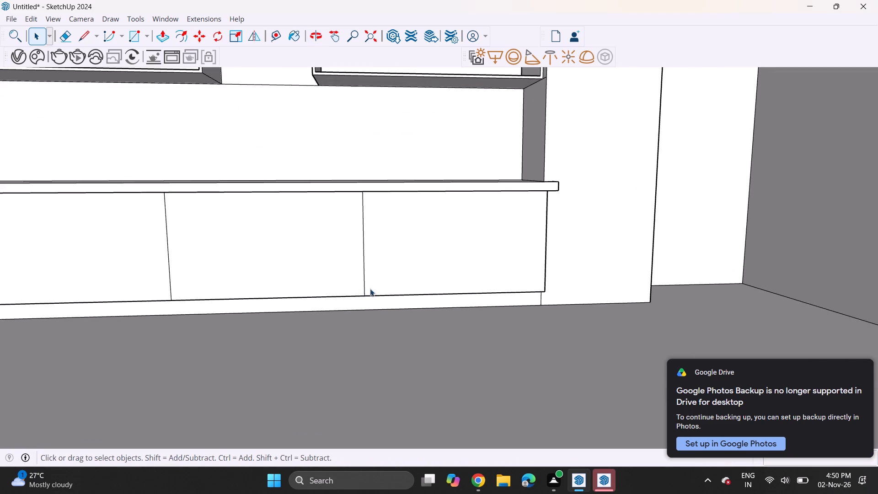
click(364, 281)
scroll(268, 279, down, 6)
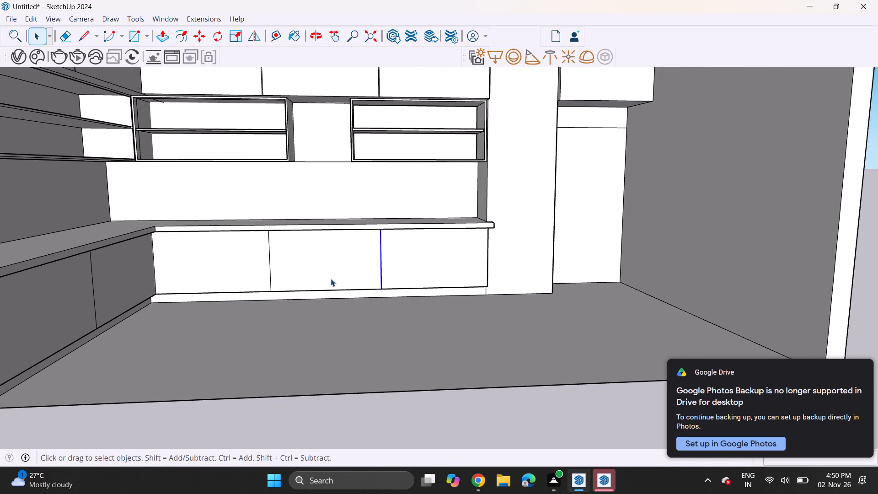
middle_drag(331, 279, 318, 278)
scroll(300, 282, up, 3)
click(262, 279)
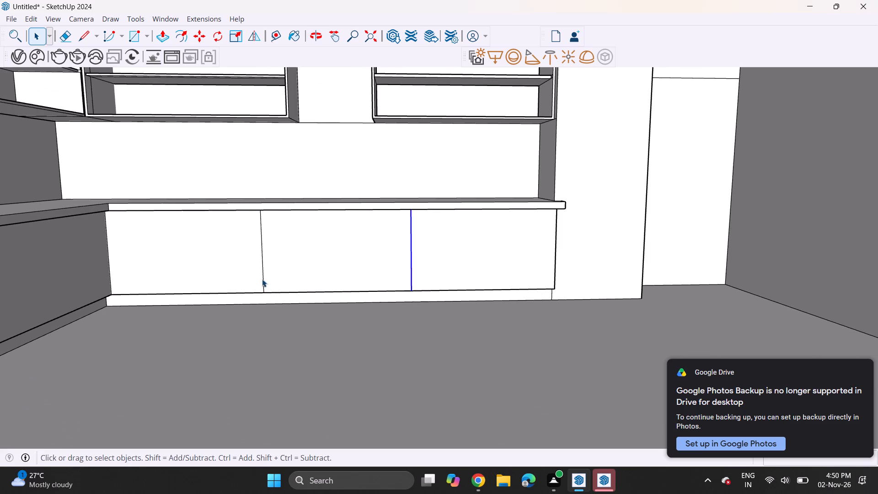
click(203, 30)
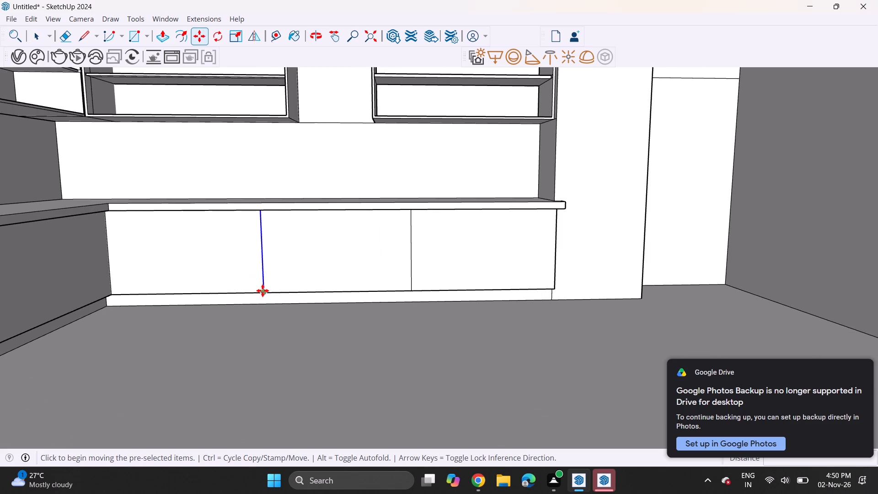
click(264, 289)
click(222, 288)
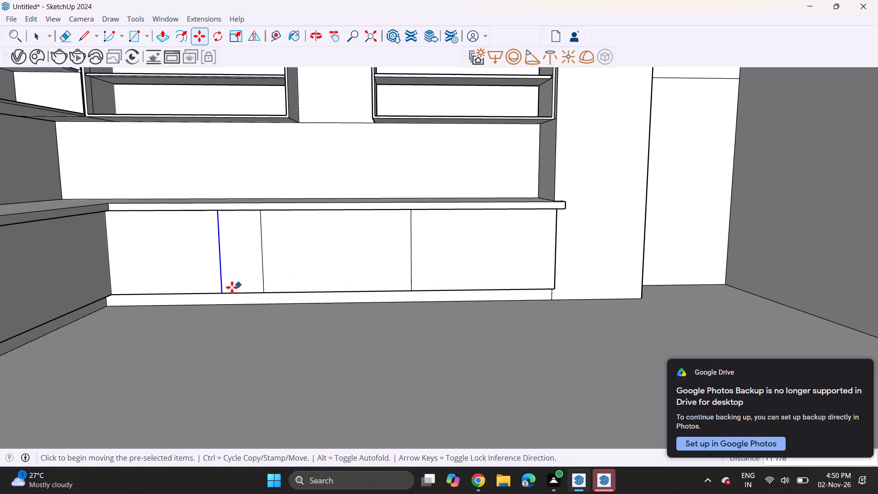
Copy the new divider about 3' 5 5/8" to the right along the base cabinet's bottom edge, short of the right-hand divider.
click(217, 291)
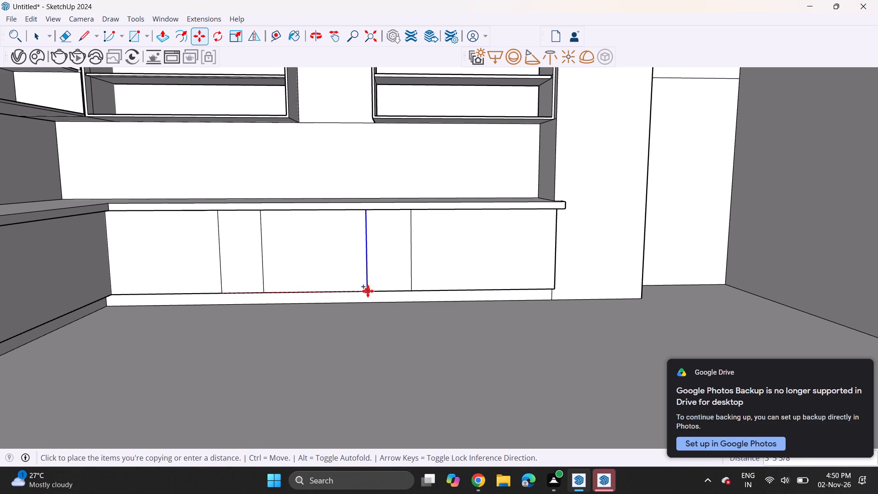
click(368, 291)
key(space)
Erase the second divider from the left on the back wall's base cabinet front.
click(265, 275)
right_click(263, 275)
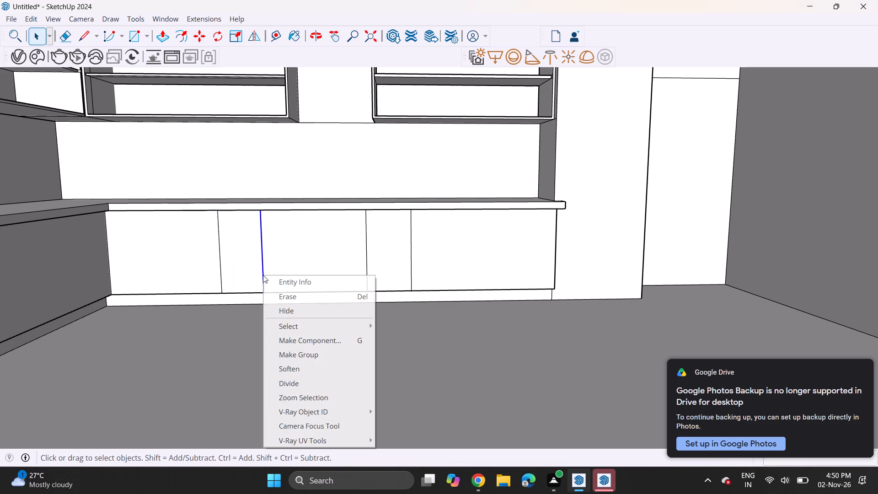
click(293, 297)
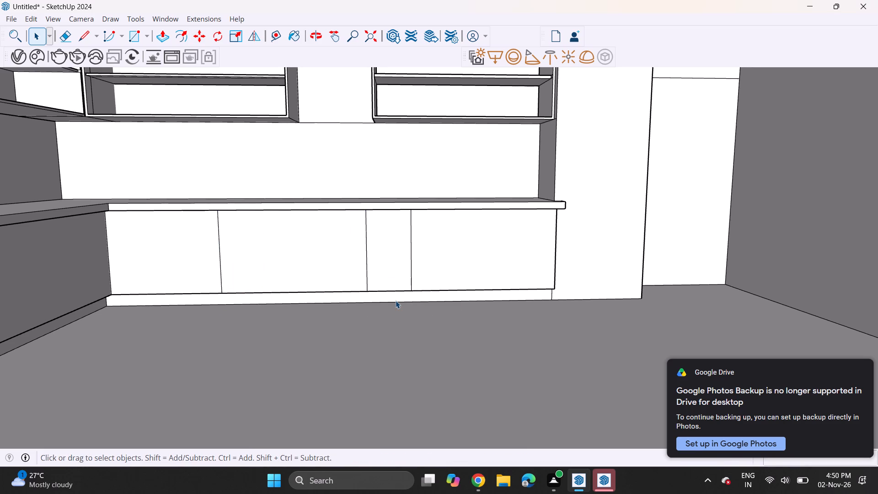
Copy the leftmost divider of the back wall's base cabinet front 0.3" to the right to form a narrow door gap.
click(133, 29)
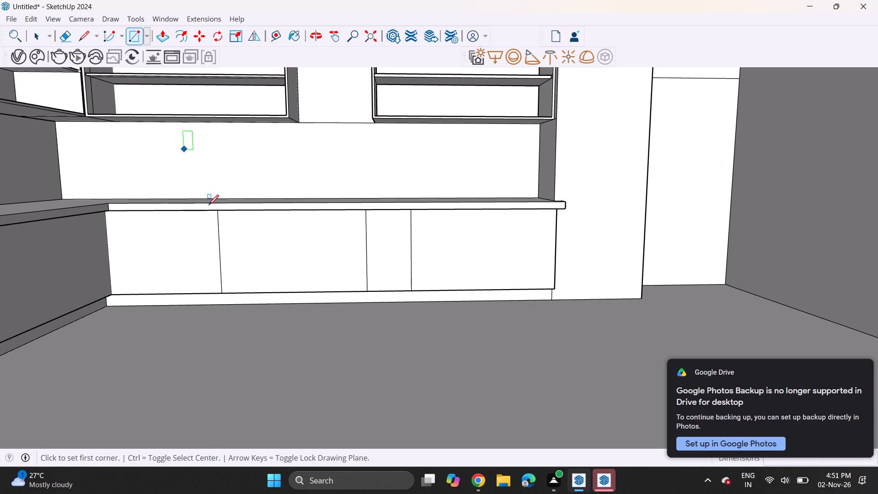
key(space)
click(224, 285)
click(219, 281)
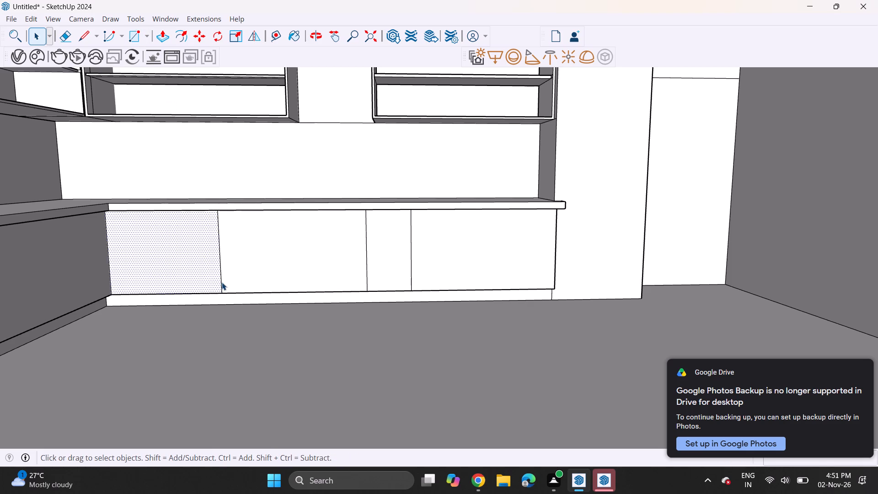
click(222, 282)
click(202, 33)
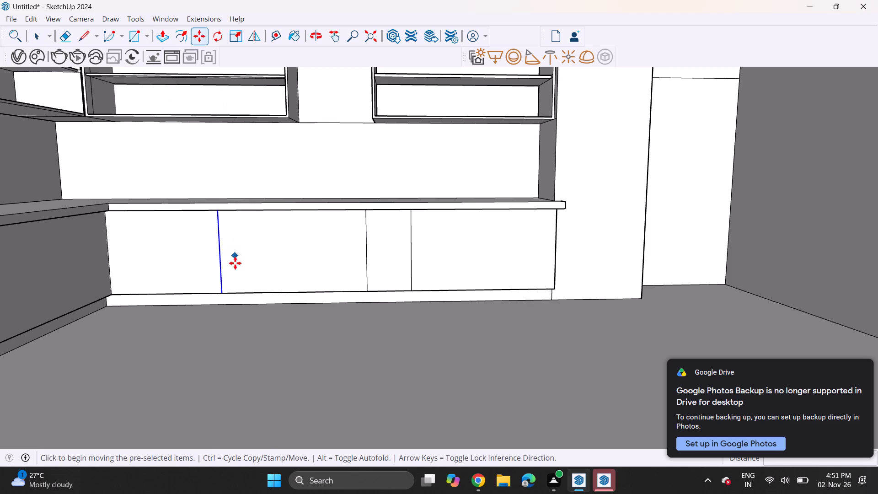
click(224, 293)
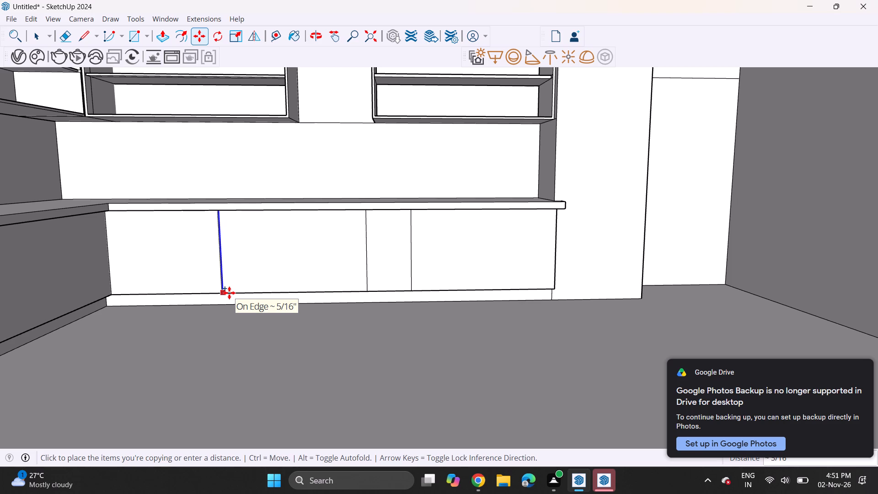
text(0.3)
key(Return)
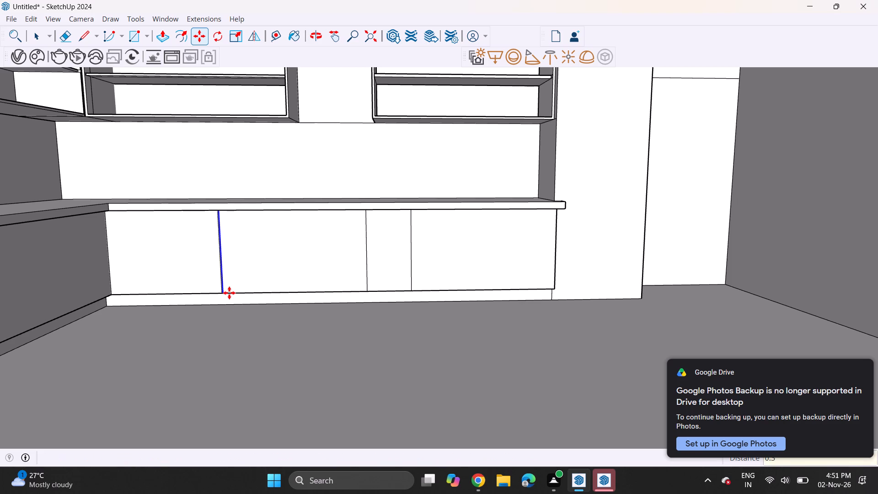
key(space)
Copy the middle divider of the back wall's base cabinet front 0.3" to the right to form a door gap.
scroll(379, 278, up, 4)
click(363, 269)
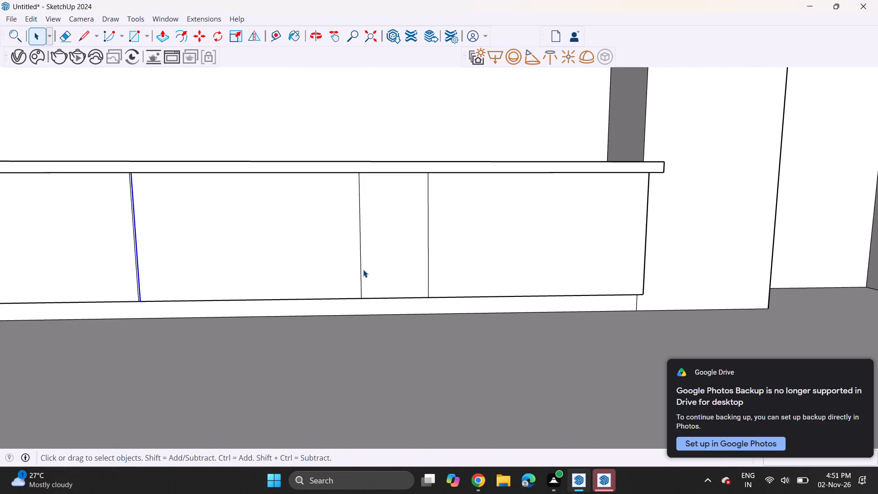
click(362, 269)
click(196, 31)
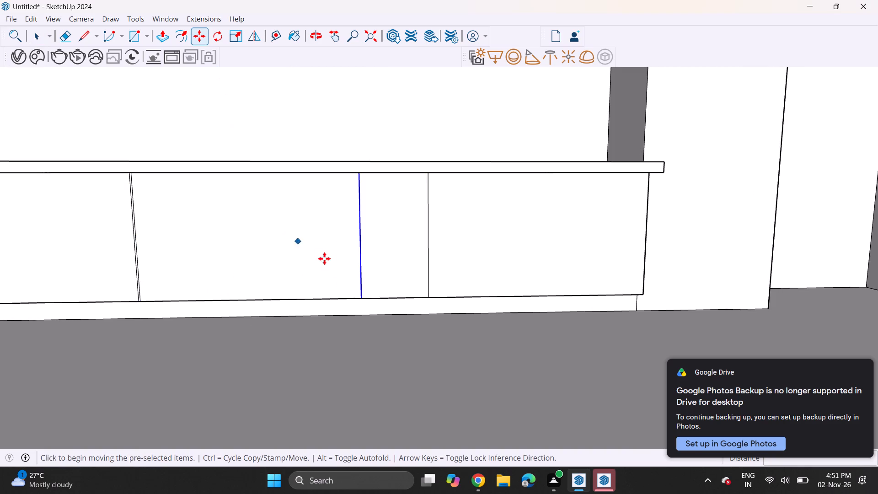
click(359, 296)
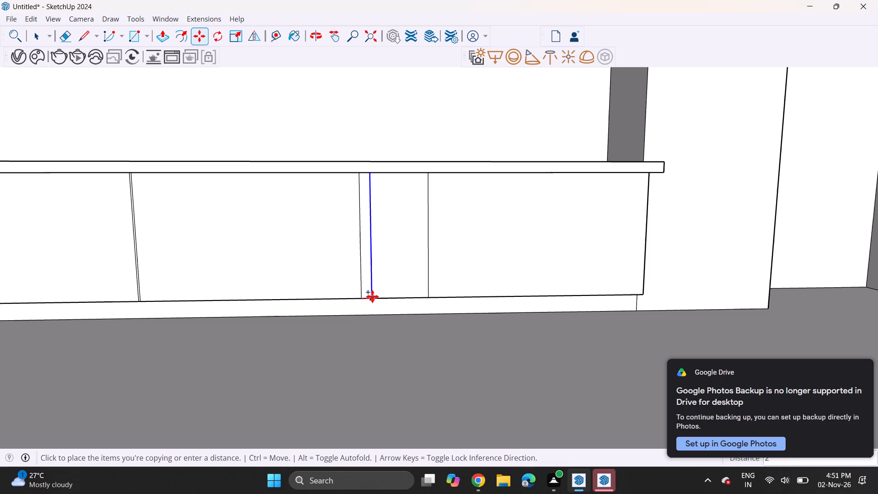
key(0)
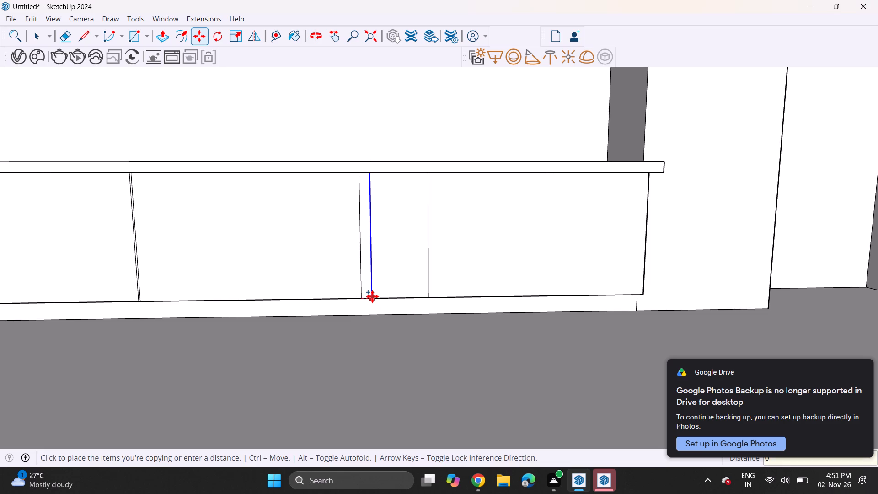
text(.3)
key(Return)
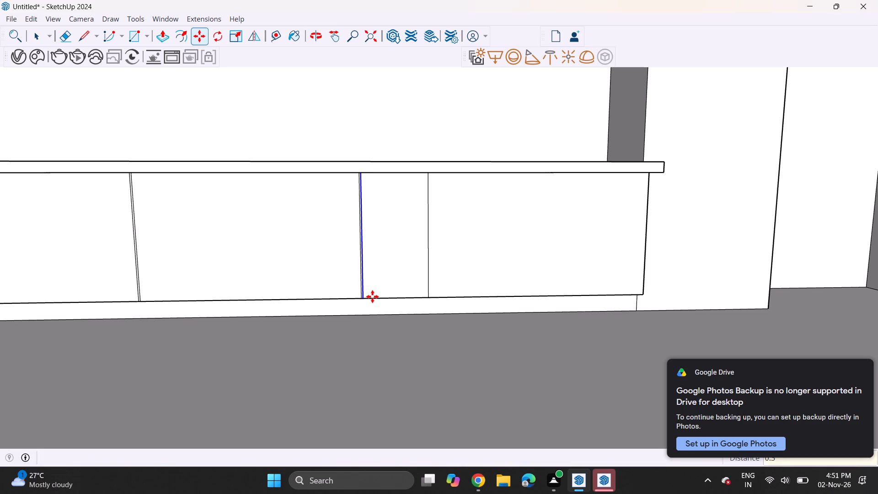
key(space)
Copy the rightmost divider of the back wall's base cabinet front 0.3" to the right to form a door gap.
click(429, 285)
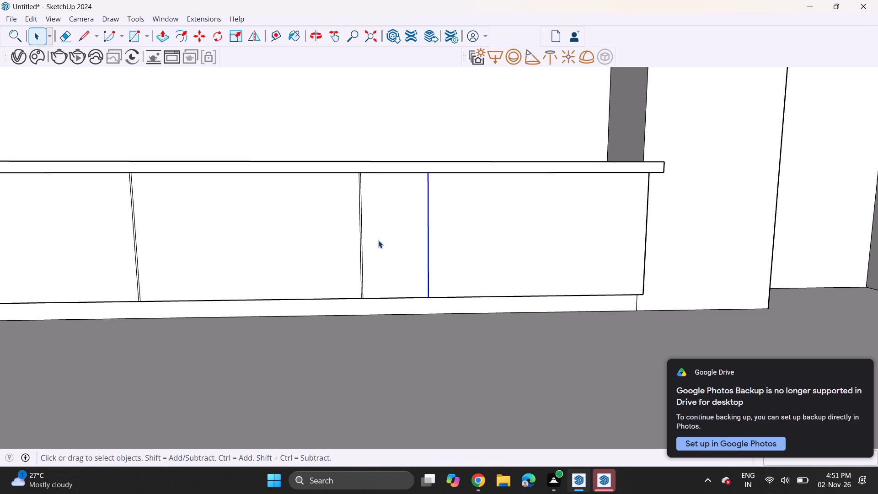
click(198, 37)
click(432, 297)
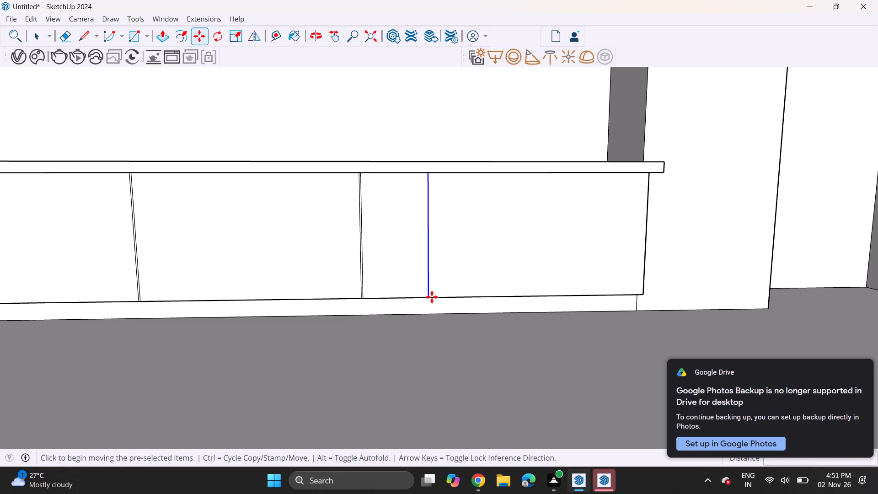
text(0.)
key(3)
key(Return)
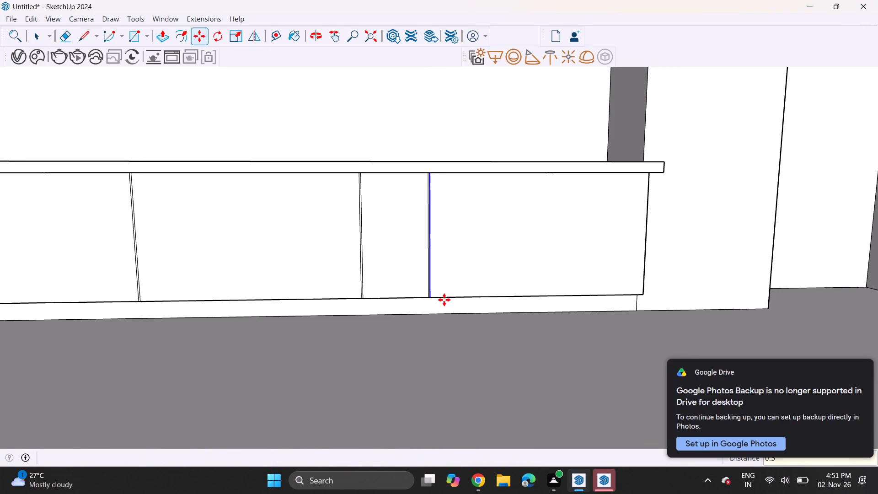
key(space)
Copy the divider of the left wall's base cabinet front about 5/16" toward the inner corner to form a door gap.
scroll(335, 364, up, 2)
scroll(332, 364, down, 11)
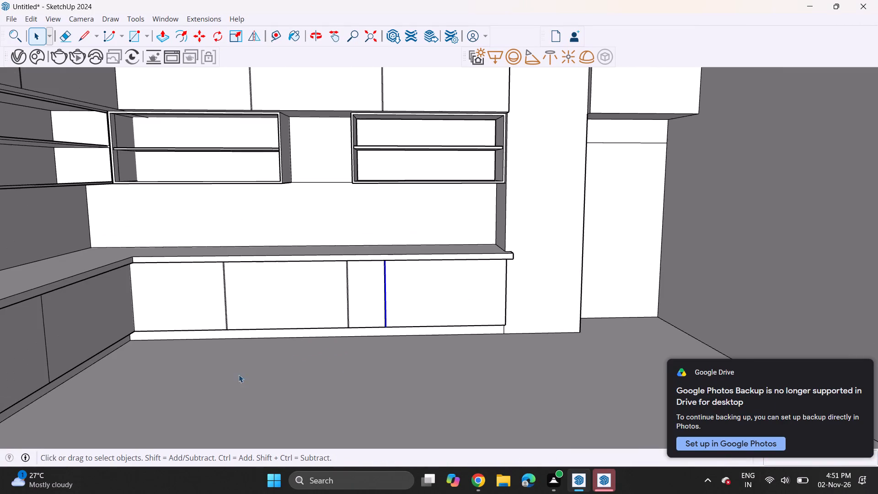
shift+scroll(342, 333, down, 1)
shift+middle_drag(331, 341, 391, 315)
shift+middle_drag(388, 322, 270, 342)
scroll(136, 315, up, 5)
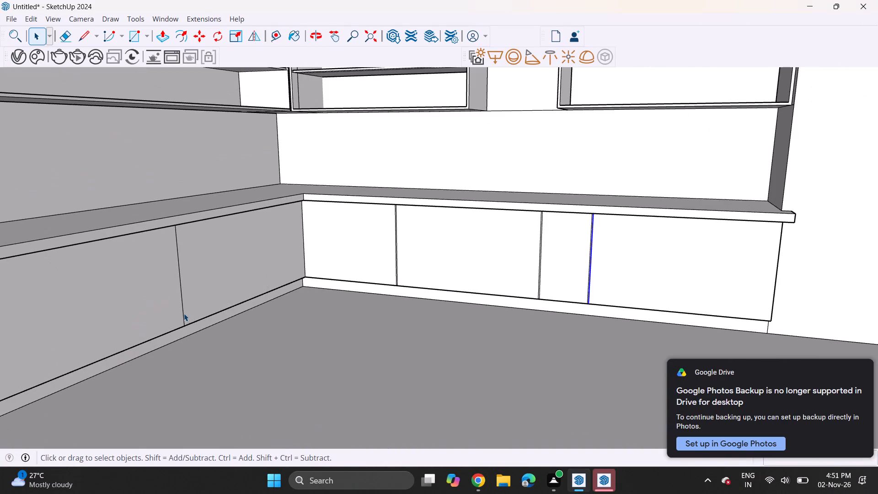
click(184, 313)
scroll(182, 280, up, 3)
click(201, 29)
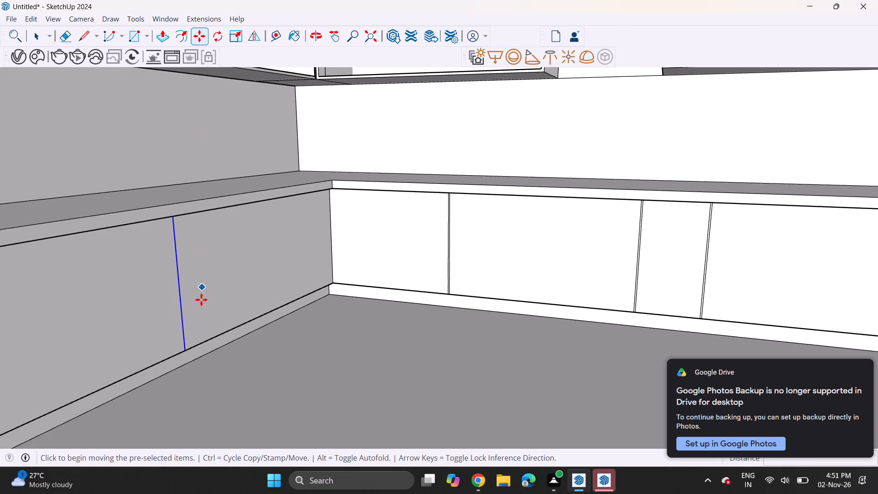
click(182, 353)
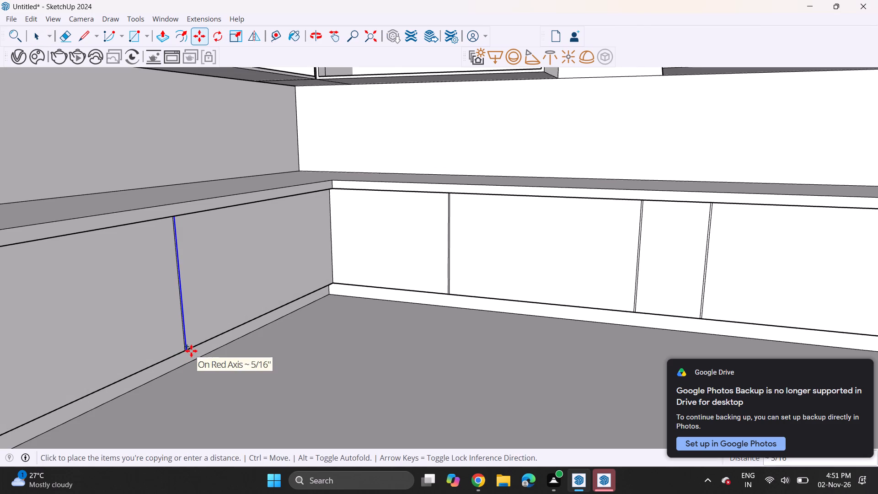
click(191, 351)
key(space)
click(258, 376)
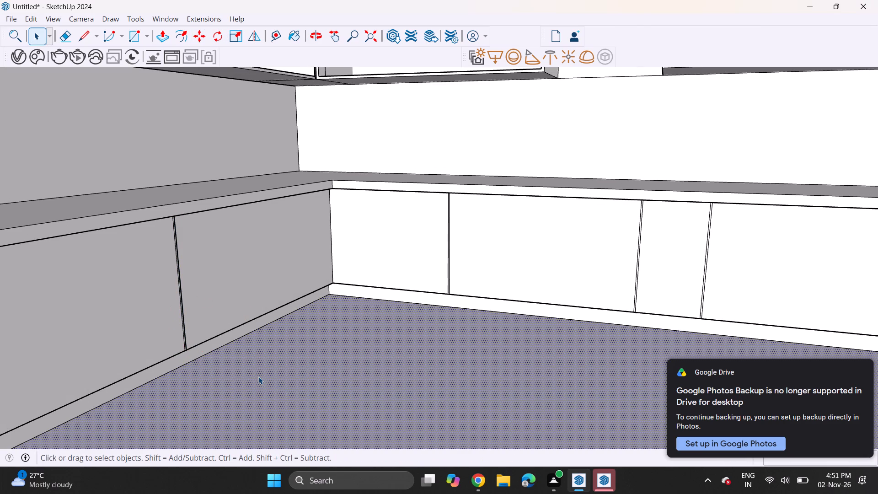
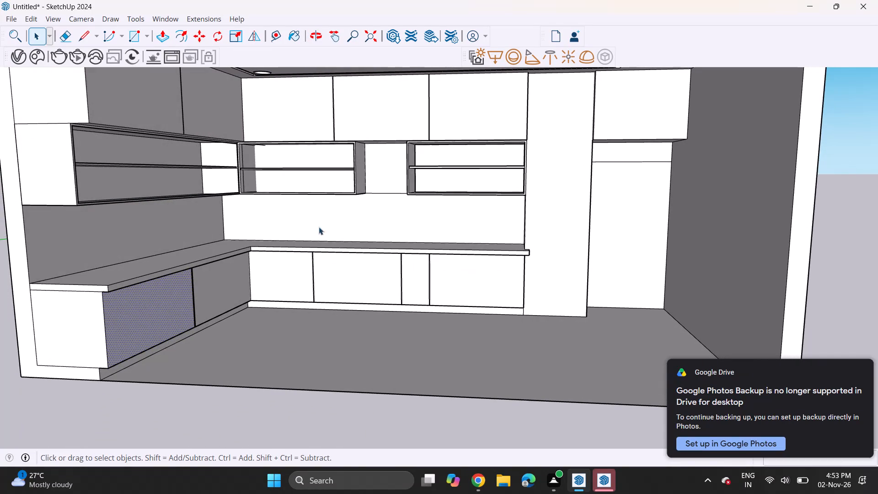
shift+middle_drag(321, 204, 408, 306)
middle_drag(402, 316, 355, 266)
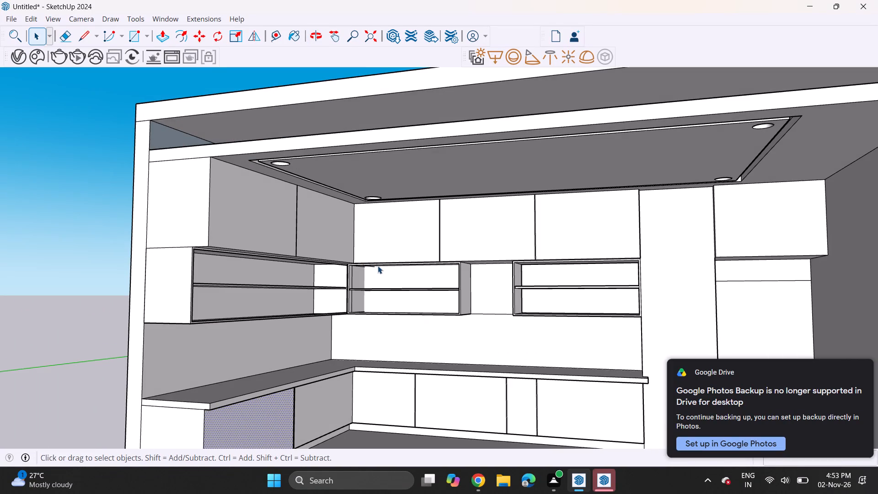
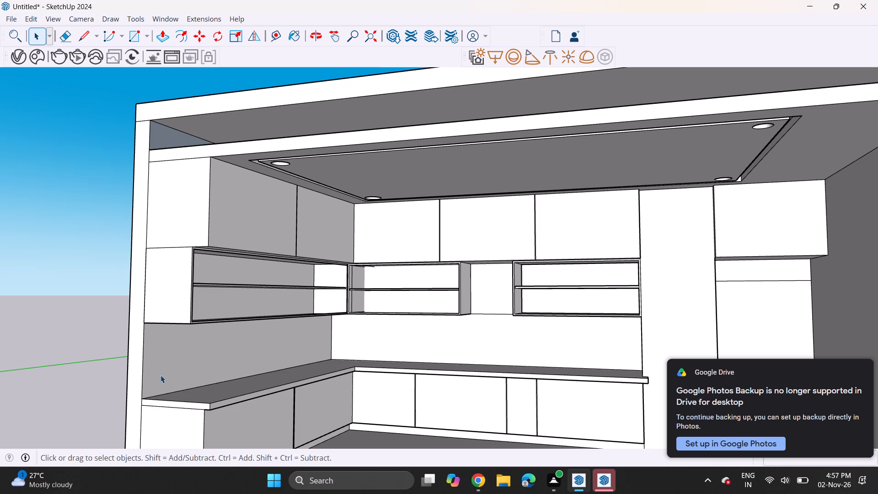
Examine the room's overall cabinet layout and the open wall shelf unit beside the tall cabinet up close.
scroll(230, 385, down, 3)
scroll(282, 384, down, 13)
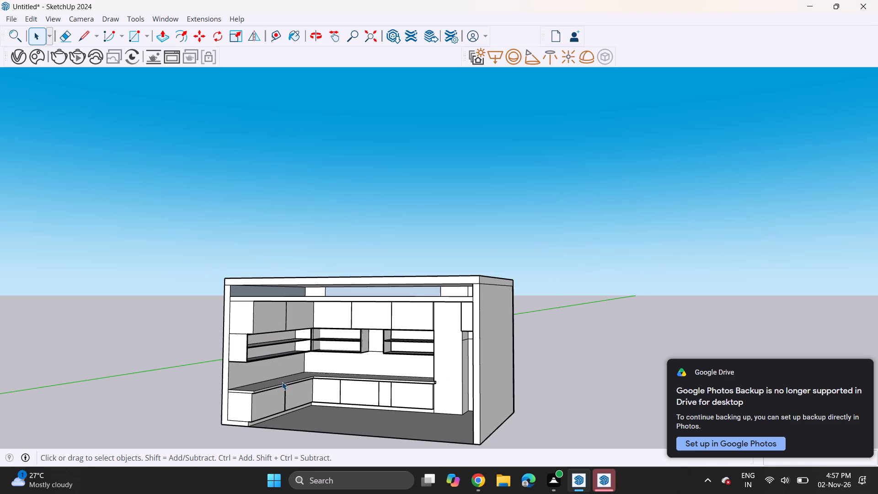
scroll(282, 382, up, 3)
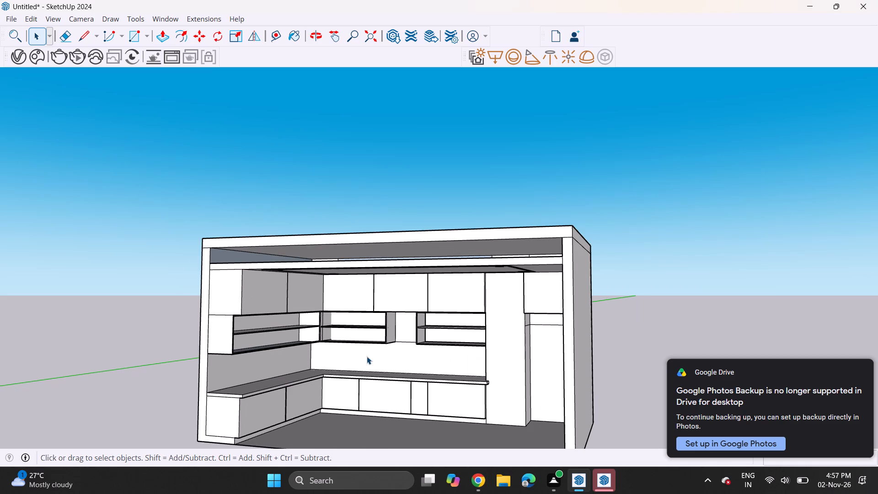
shift+middle_drag(362, 356, 321, 331)
middle_drag(276, 331, 372, 341)
scroll(399, 317, up, 3)
middle_drag(382, 306, 362, 281)
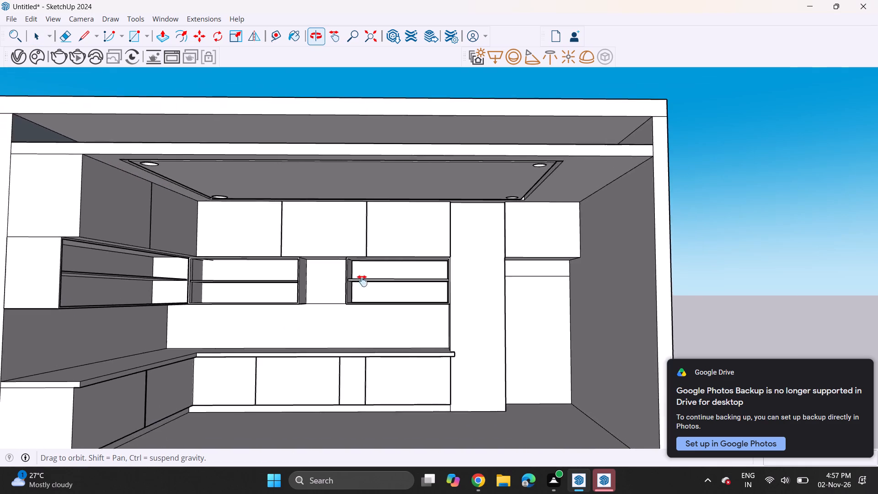
middle_drag(362, 281, 393, 304)
middle_drag(393, 304, 394, 337)
scroll(377, 291, up, 2)
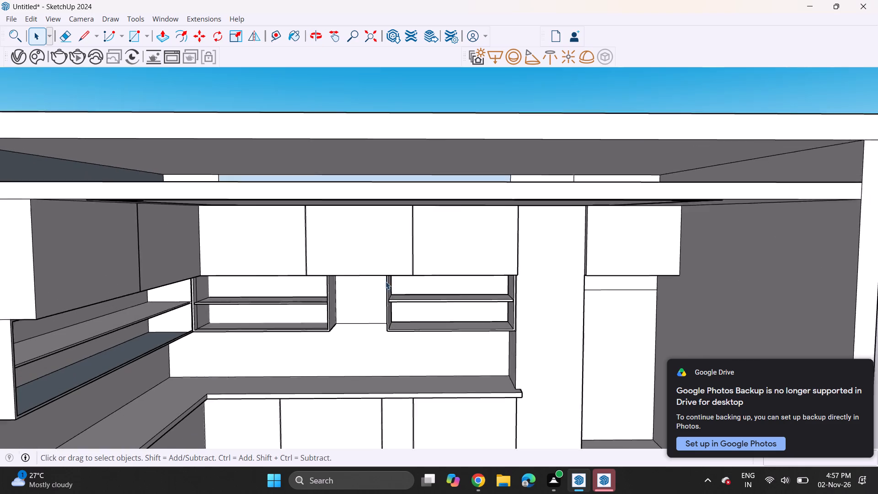
scroll(385, 281, up, 1)
scroll(474, 274, up, 1)
middle_drag(476, 273, 493, 257)
scroll(514, 281, up, 5)
shift+middle_drag(488, 298, 468, 260)
shift+scroll(487, 296, up, 1)
middle_drag(466, 258, 461, 247)
Start importing a file into the model and open the Downloads folder as the source.
click(11, 15)
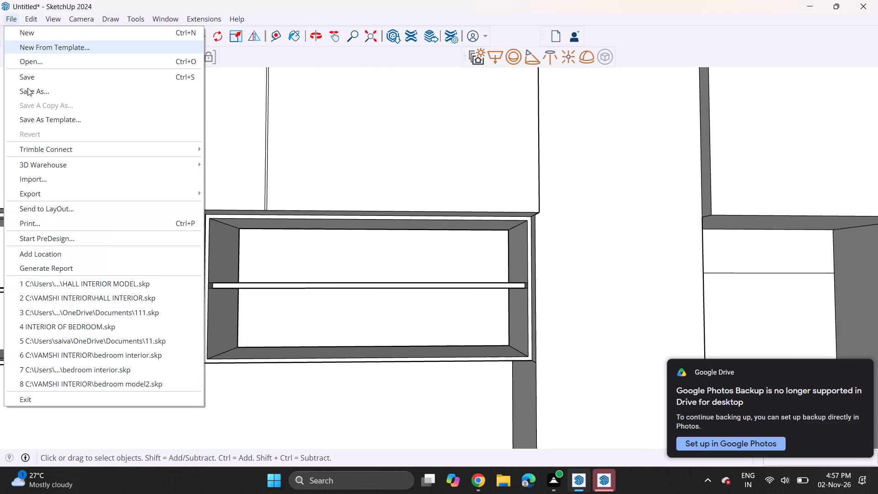
click(52, 178)
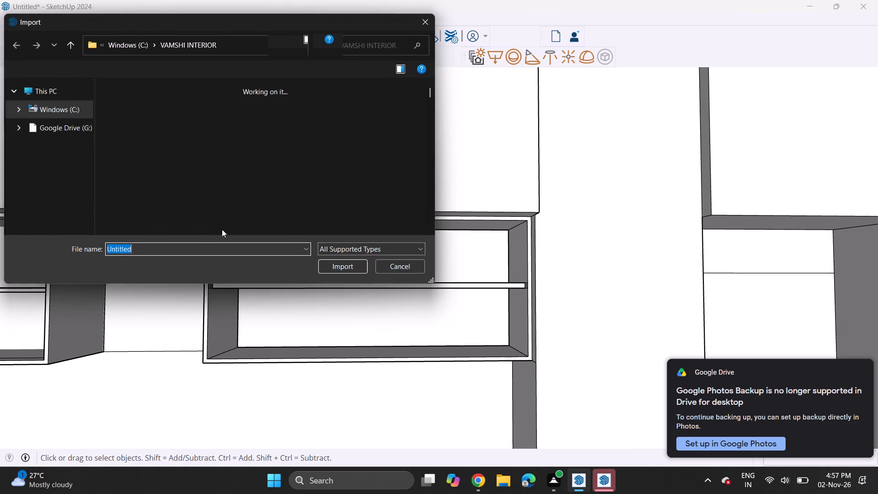
scroll(274, 167, down, 7)
scroll(56, 161, up, 5)
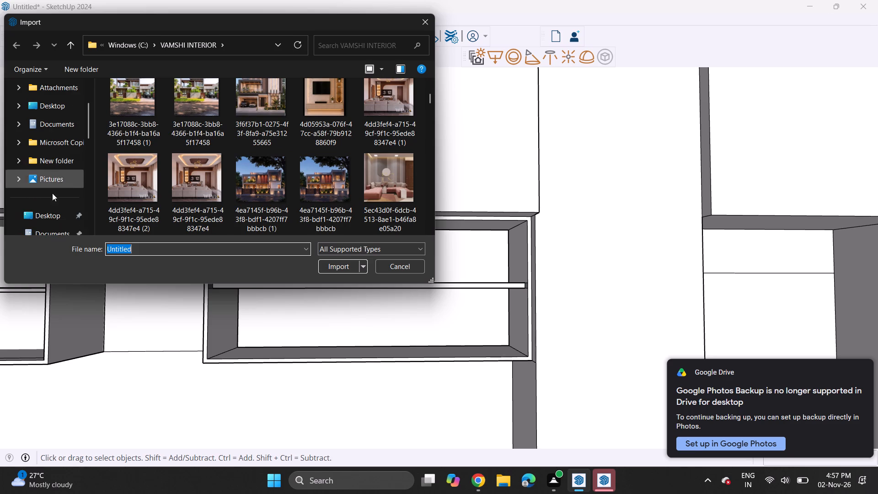
scroll(45, 229, down, 1)
click(46, 197)
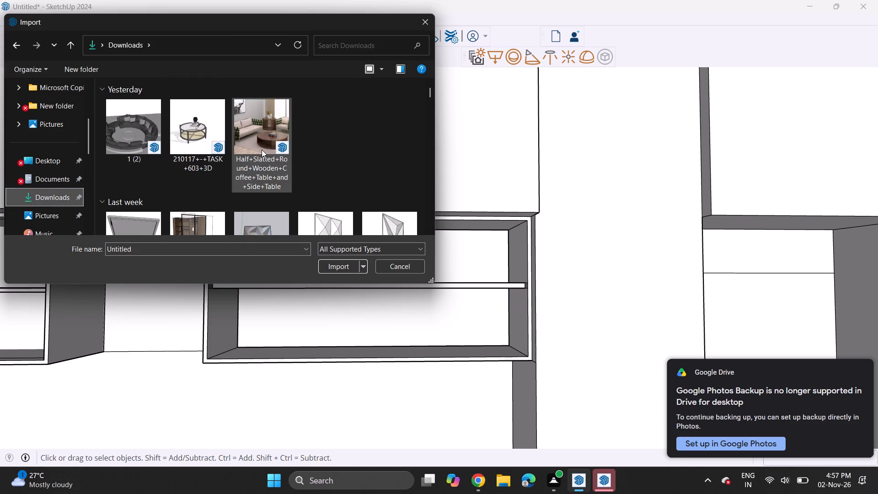
Look through the SketchUp component files in the Downloads folder for a suitable model to import.
scroll(262, 150, down, 5)
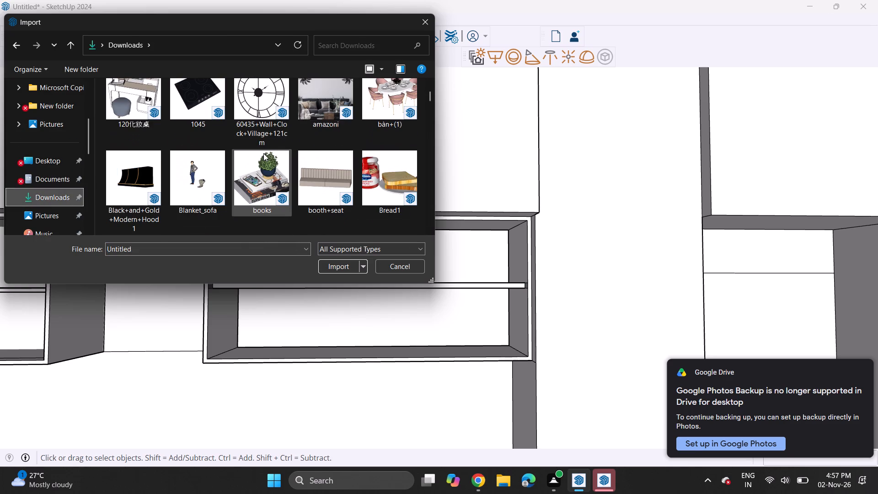
scroll(263, 153, down, 4)
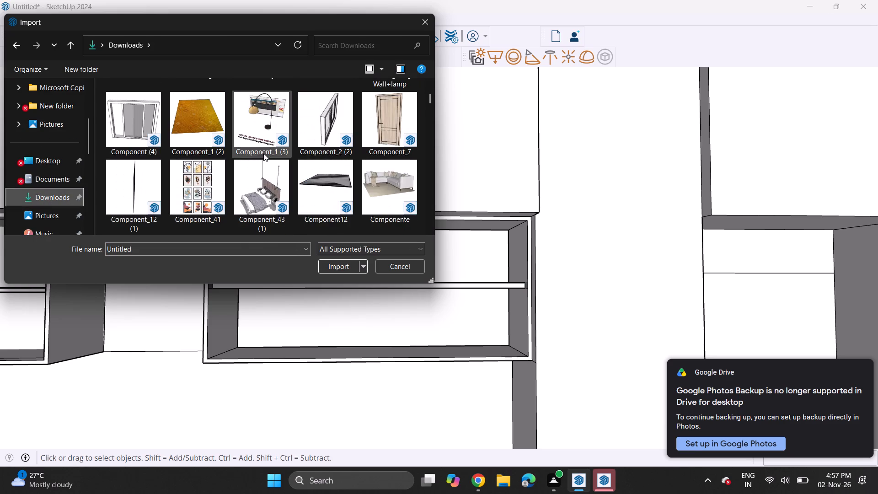
scroll(263, 153, down, 5)
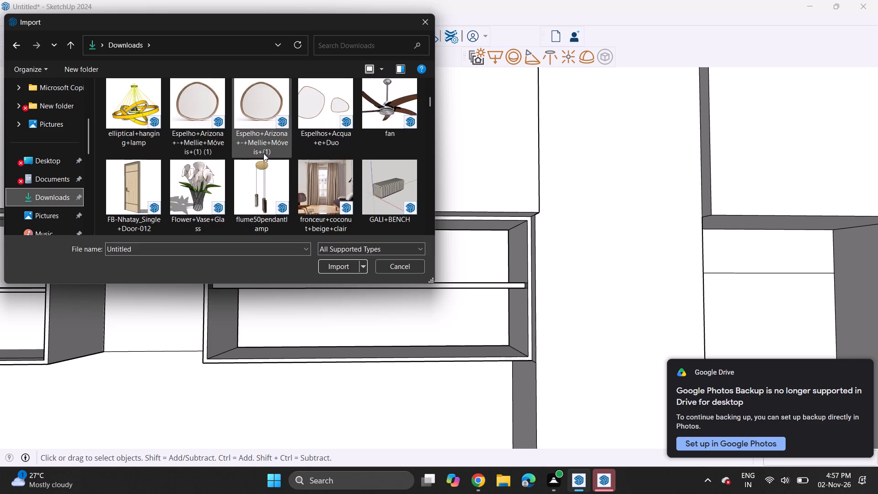
scroll(263, 153, down, 5)
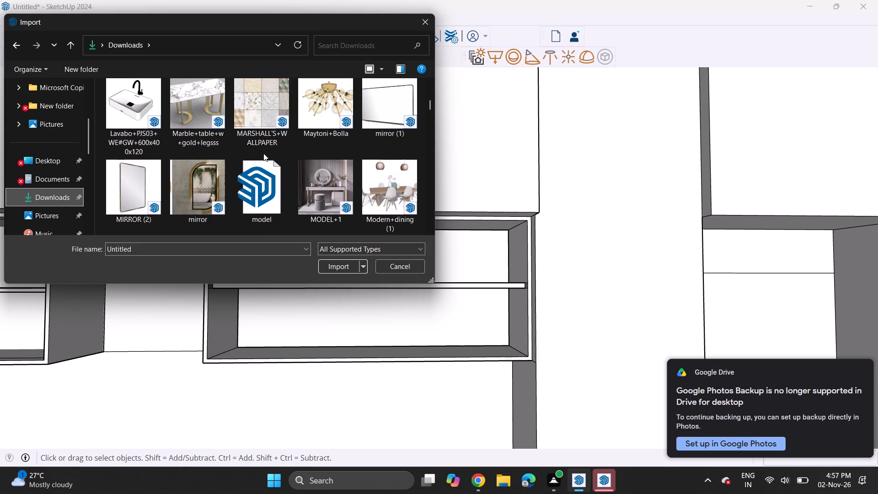
scroll(263, 153, down, 2)
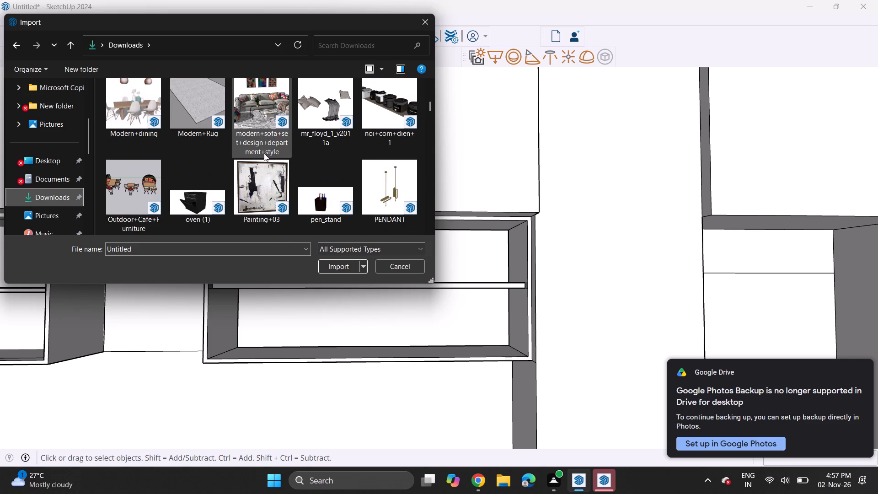
scroll(264, 153, down, 3)
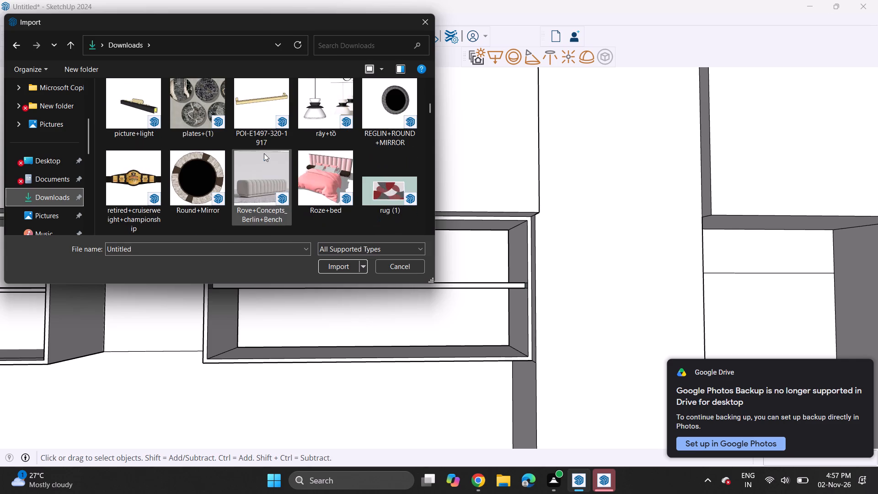
scroll(264, 153, down, 5)
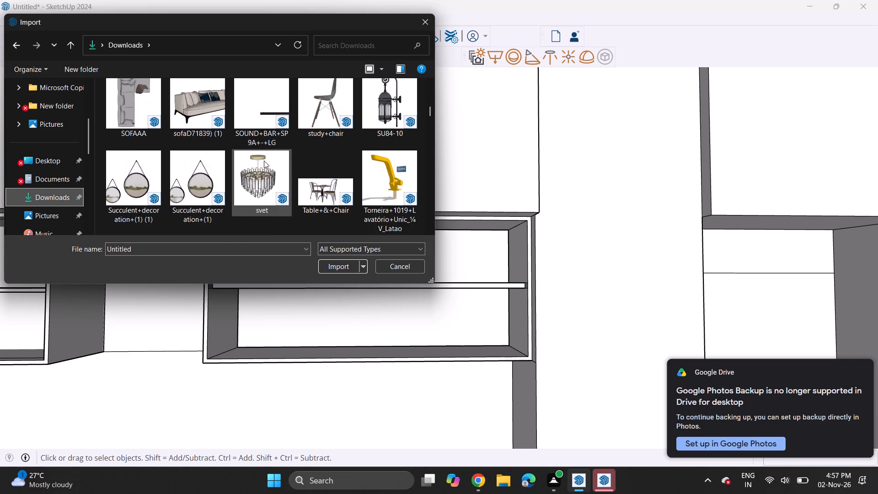
scroll(264, 161, down, 3)
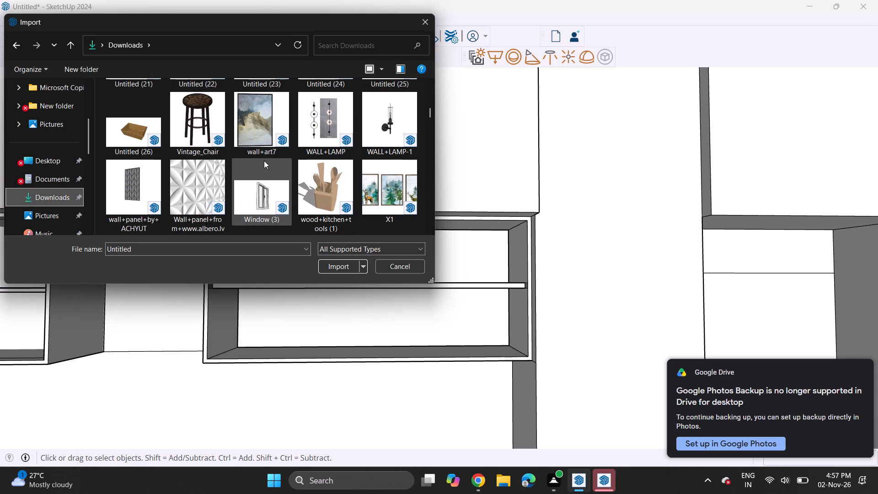
scroll(264, 161, down, 2)
scroll(264, 161, up, 2)
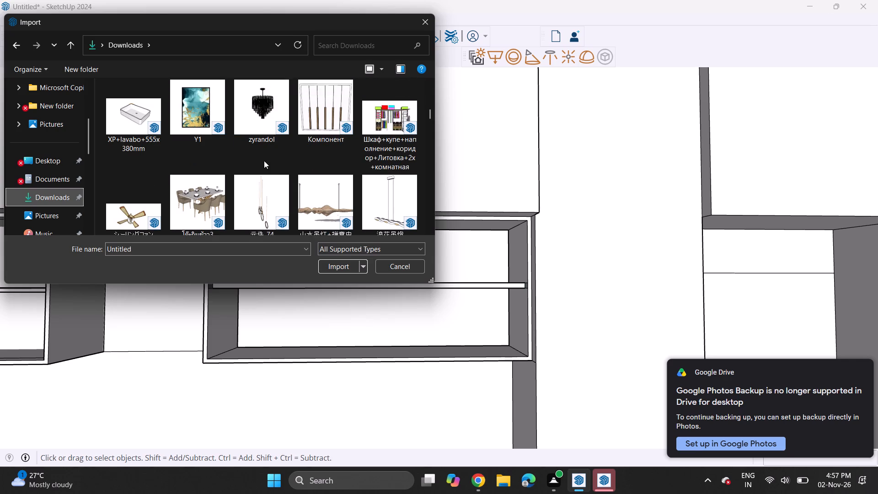
scroll(264, 161, down, 10)
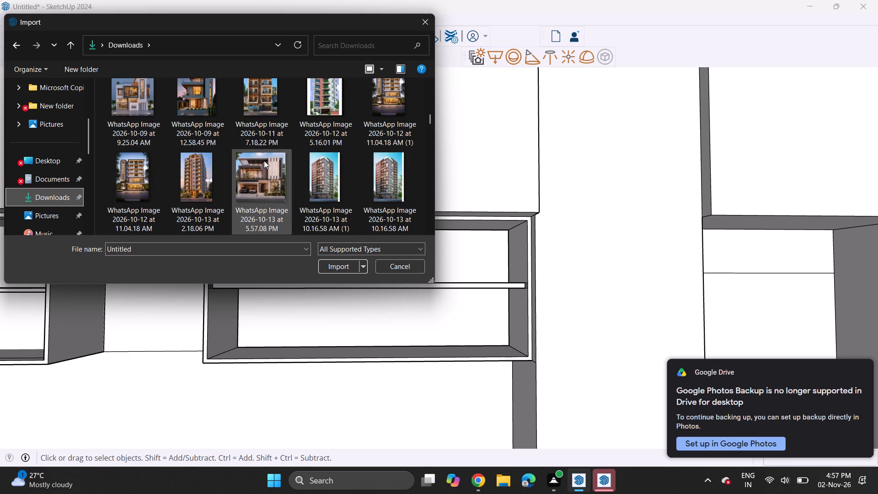
scroll(264, 161, down, 8)
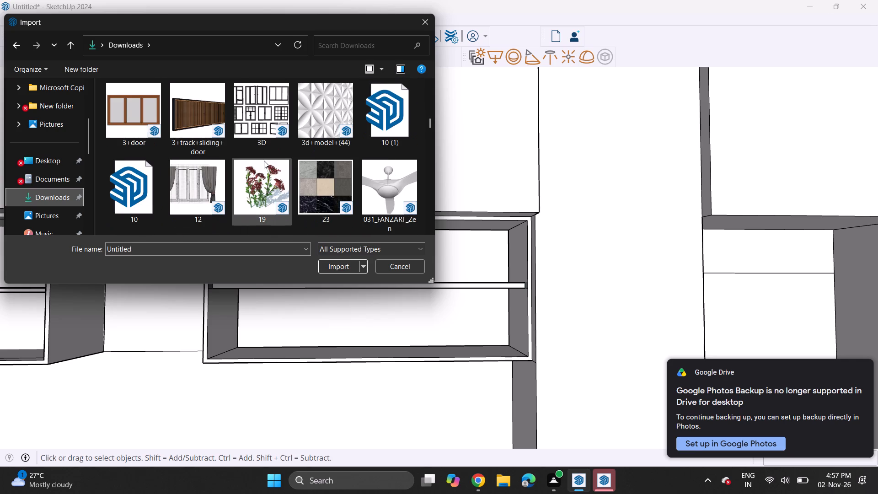
scroll(264, 161, down, 11)
scroll(264, 161, up, 19)
scroll(264, 158, up, 11)
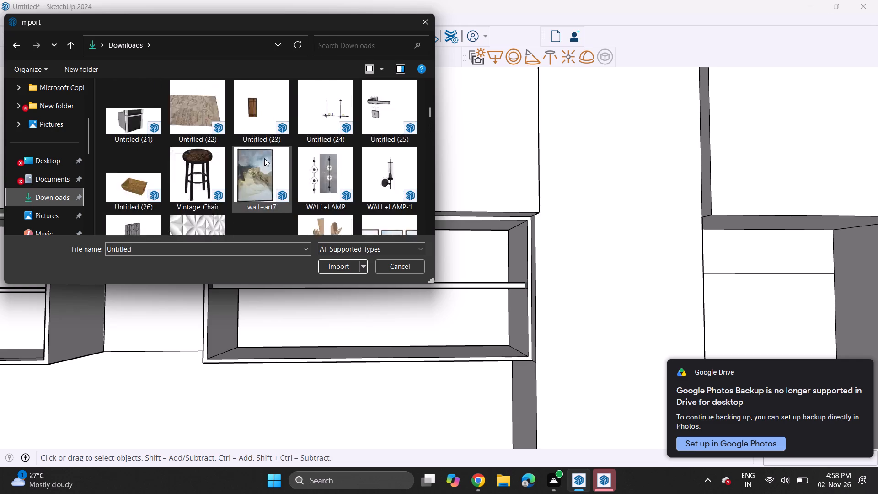
scroll(264, 158, up, 13)
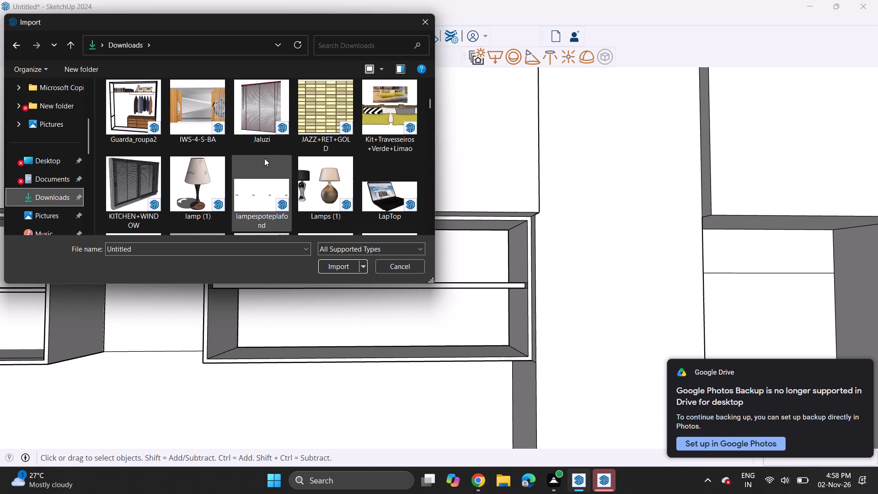
scroll(264, 158, up, 11)
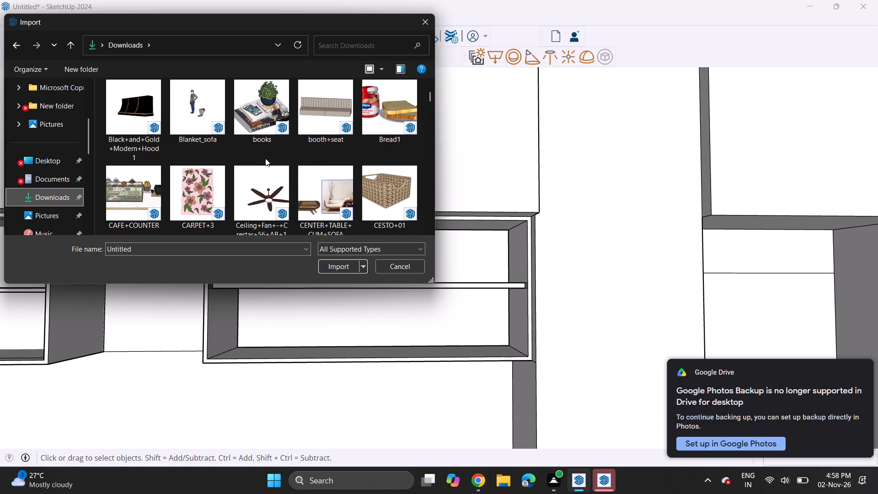
scroll(269, 159, down, 2)
scroll(269, 159, up, 3)
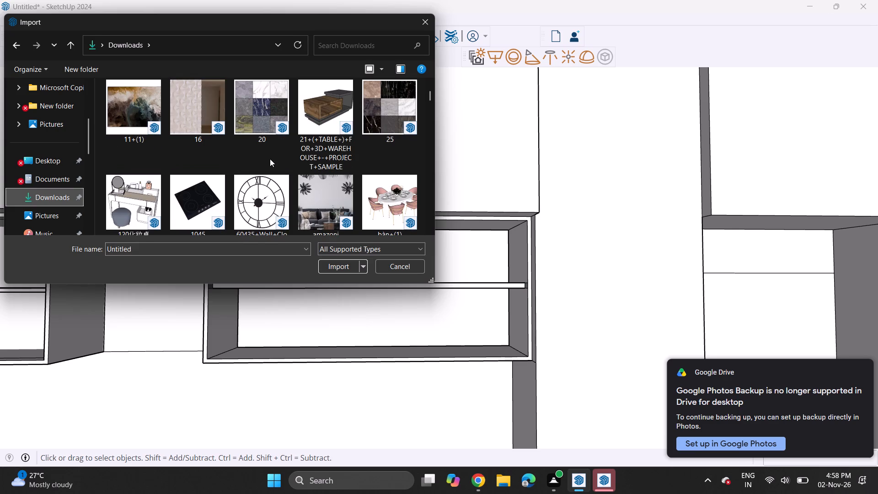
scroll(270, 159, up, 7)
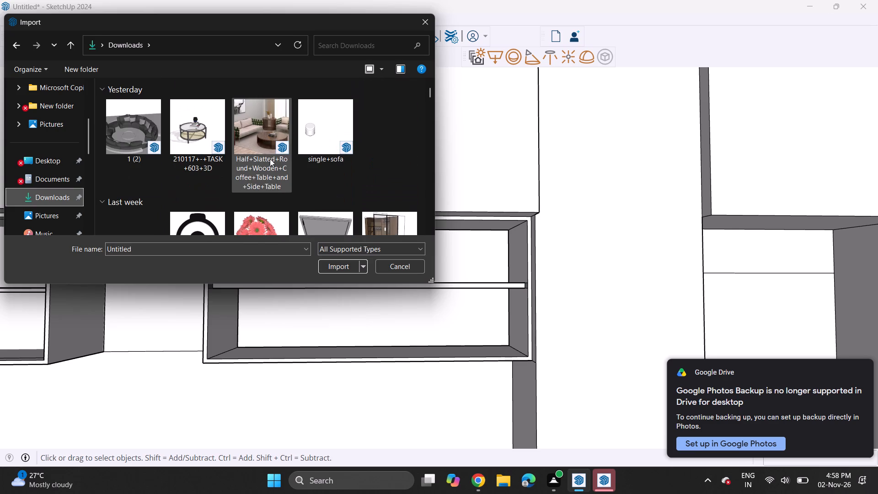
scroll(270, 159, down, 11)
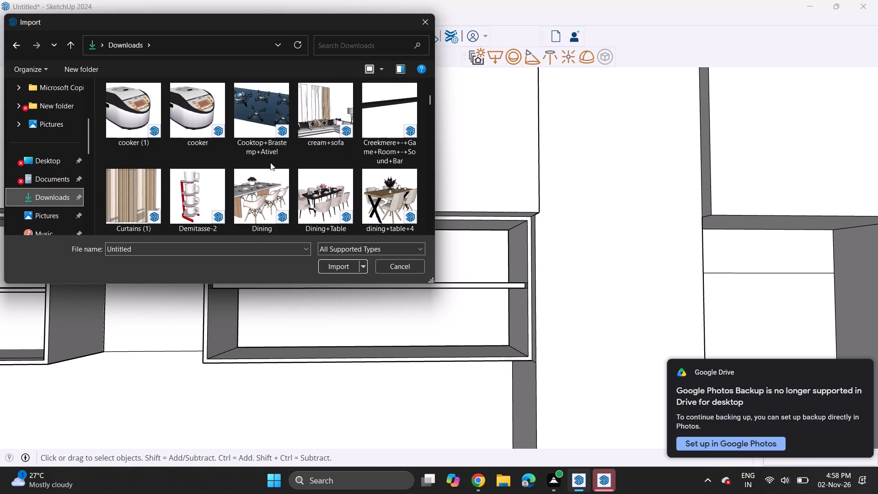
scroll(270, 162, down, 11)
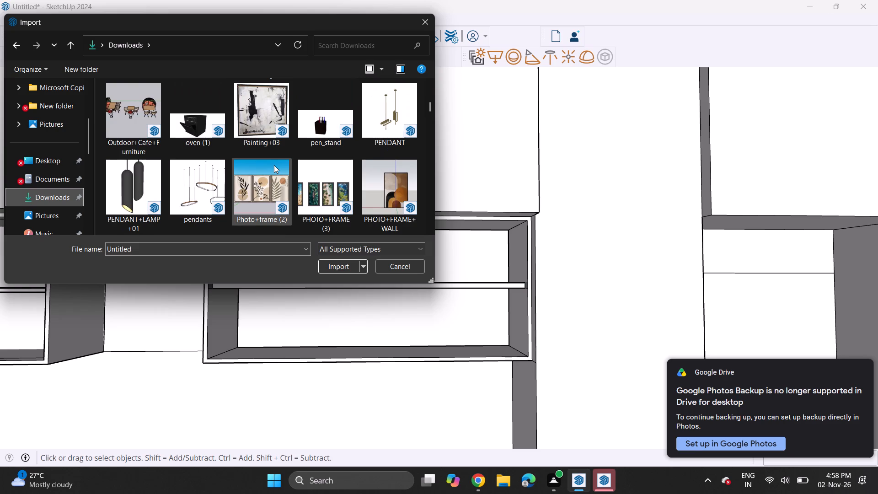
scroll(274, 165, down, 2)
scroll(274, 165, up, 5)
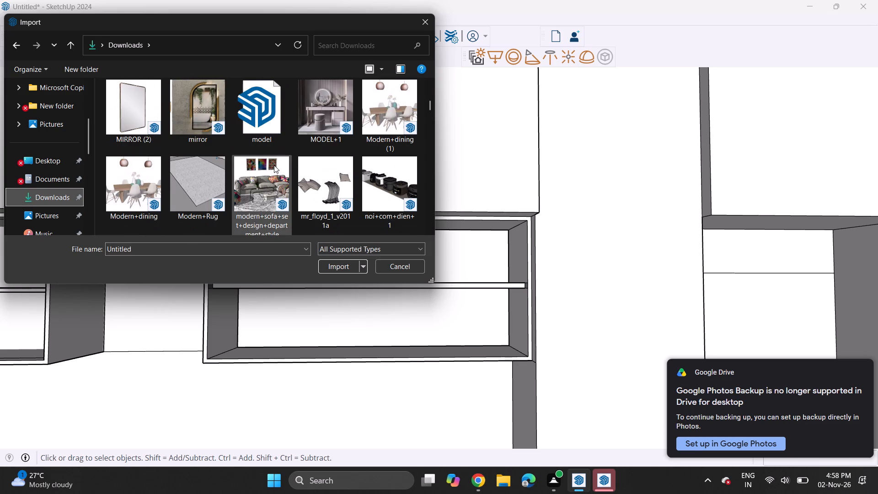
scroll(274, 165, down, 6)
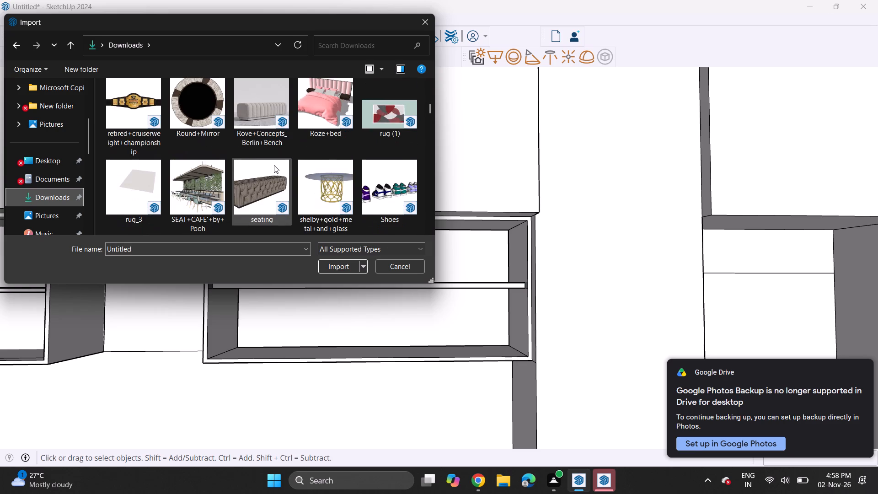
scroll(274, 165, down, 8)
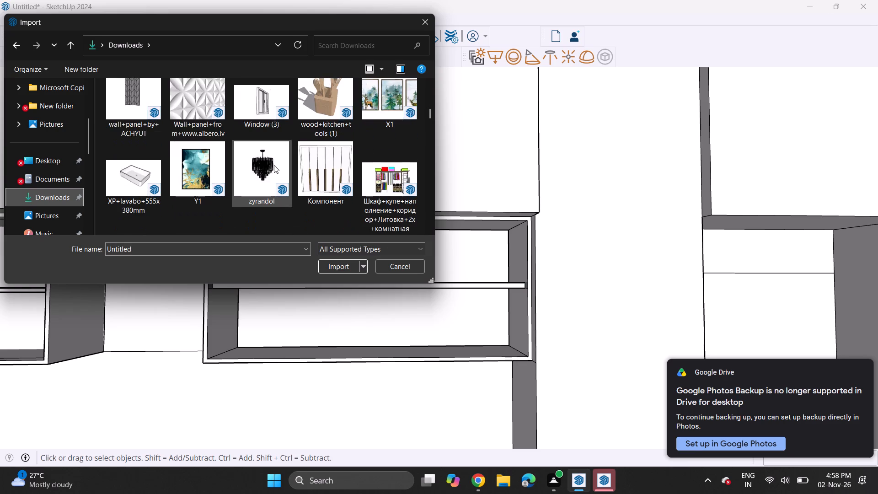
scroll(274, 165, down, 6)
scroll(274, 165, up, 3)
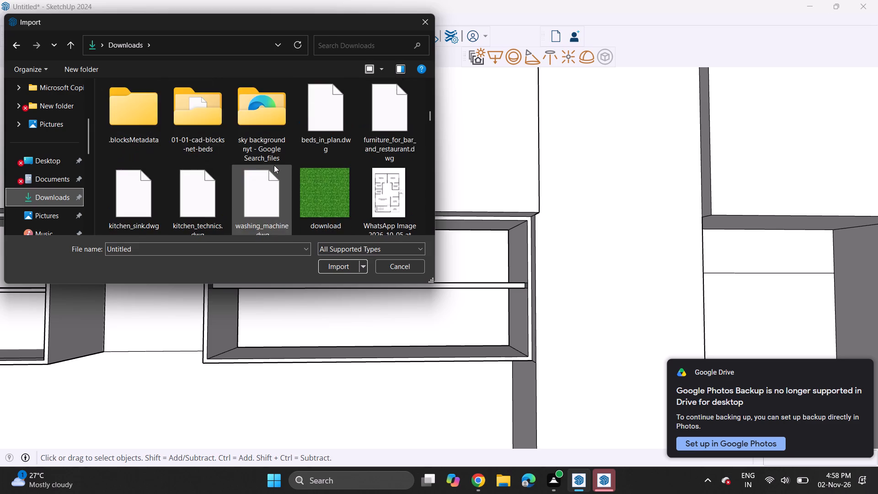
scroll(274, 165, up, 9)
scroll(274, 165, down, 13)
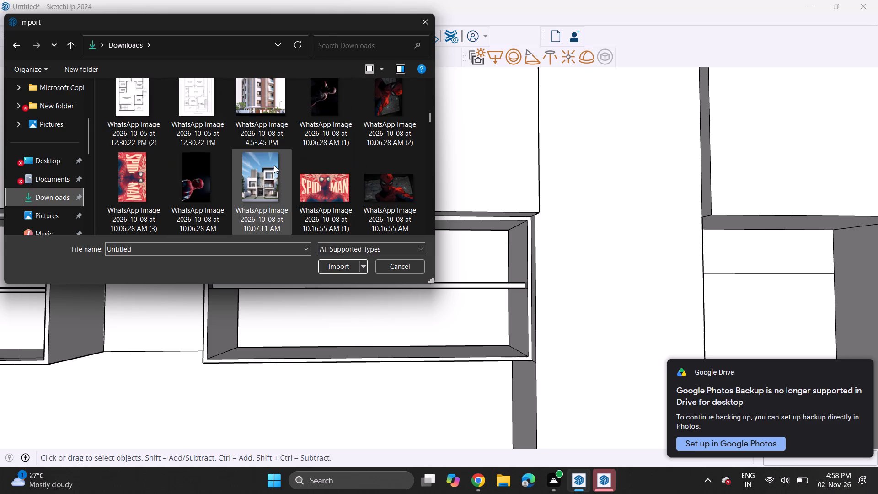
scroll(277, 165, down, 8)
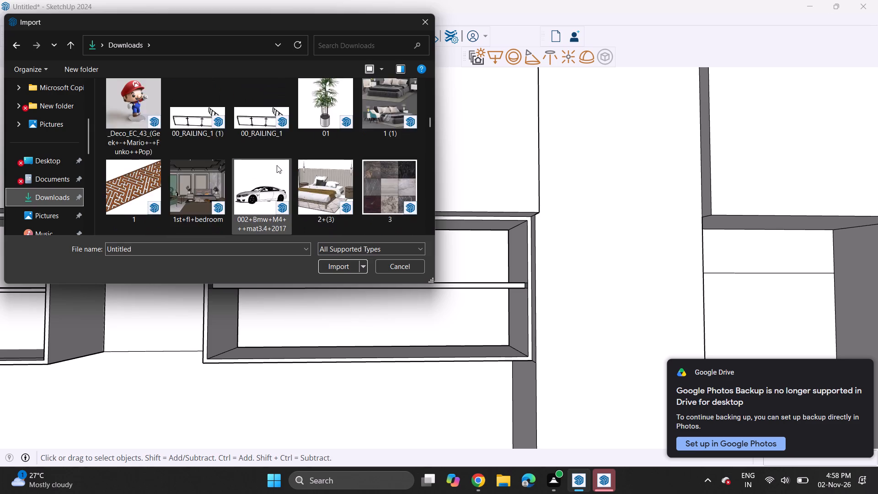
scroll(277, 165, down, 7)
scroll(277, 165, up, 13)
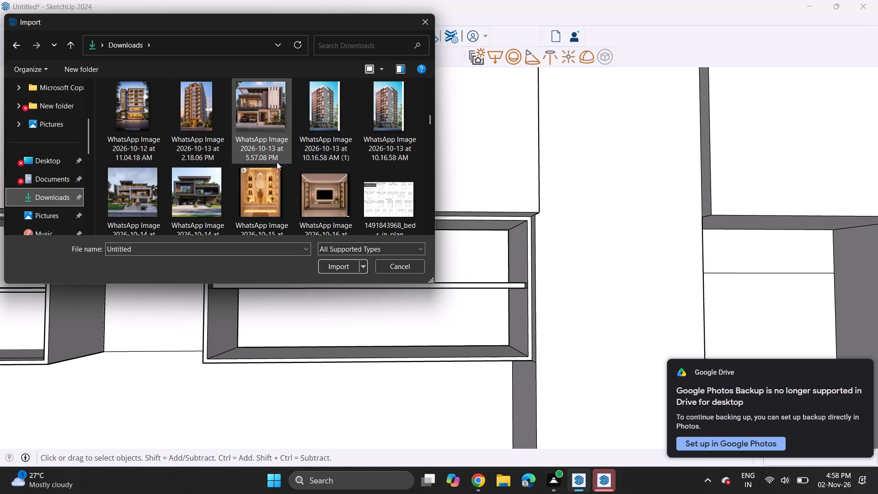
scroll(277, 162, up, 17)
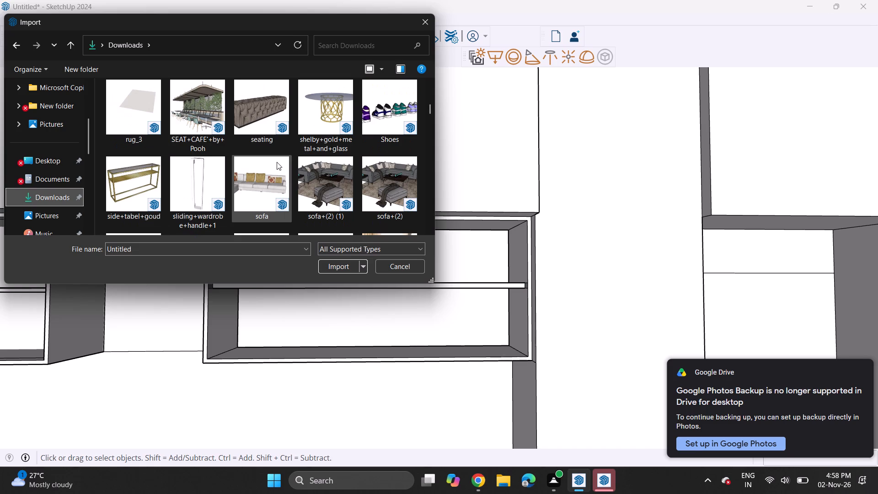
Look through the Downloads folder's component files for a kitchen accessory that suits the open wall shelf.
scroll(277, 162, up, 7)
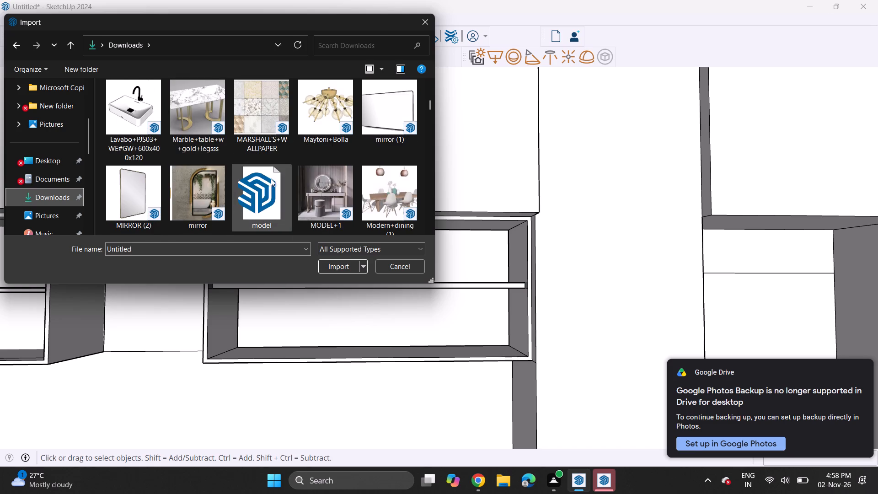
scroll(271, 178, up, 8)
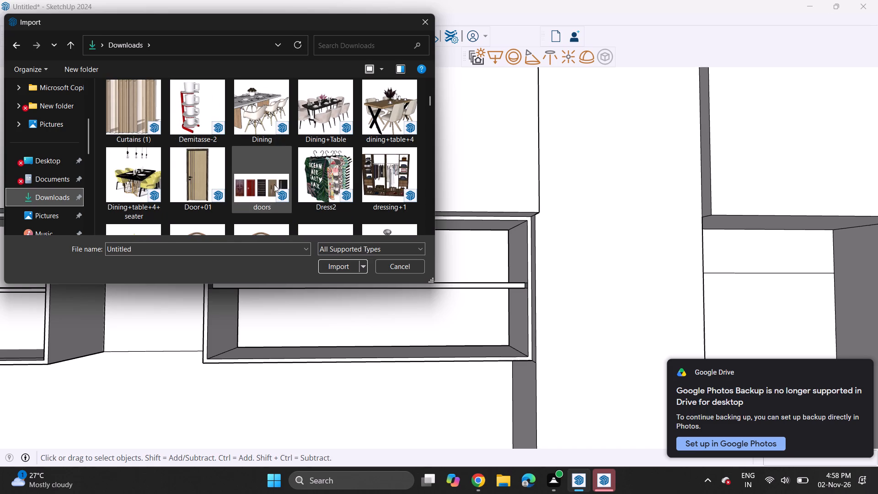
scroll(274, 184, up, 5)
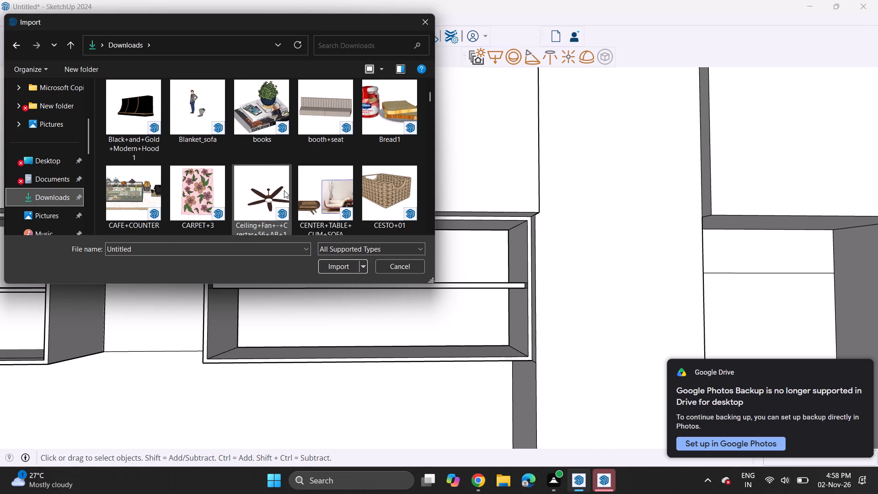
scroll(284, 190, up, 1)
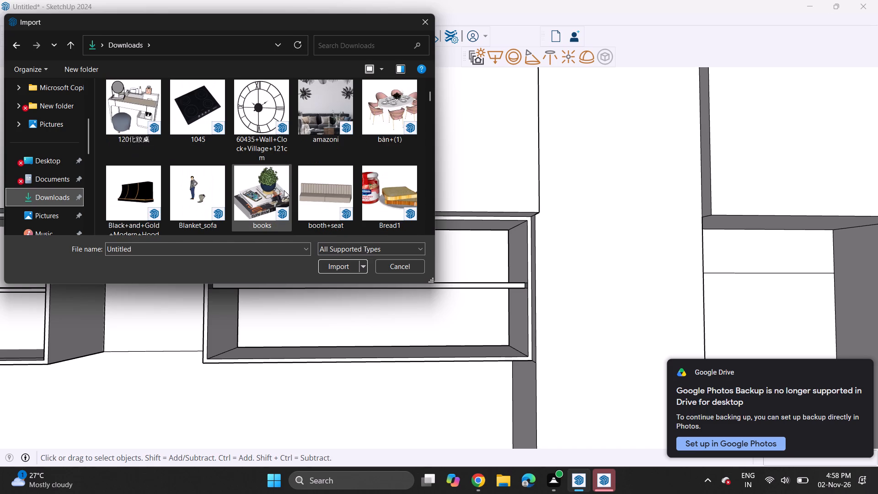
scroll(284, 191, up, 3)
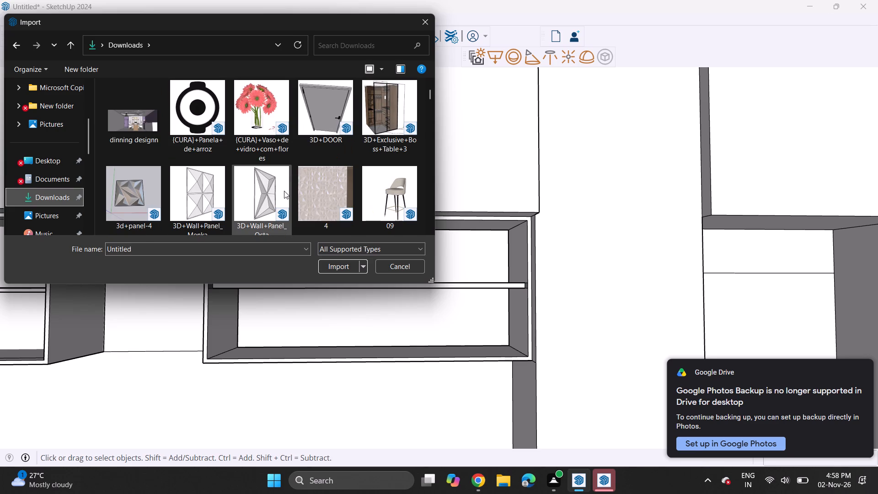
scroll(284, 191, up, 4)
scroll(285, 191, down, 4)
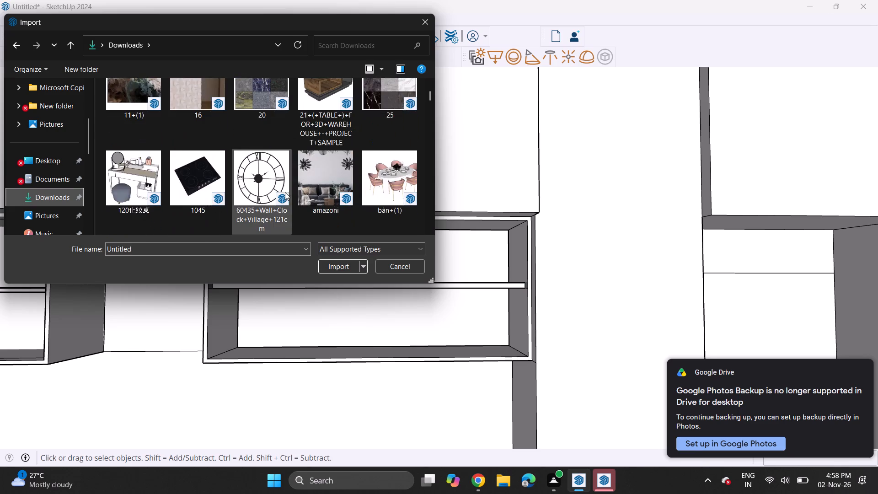
scroll(285, 192, down, 16)
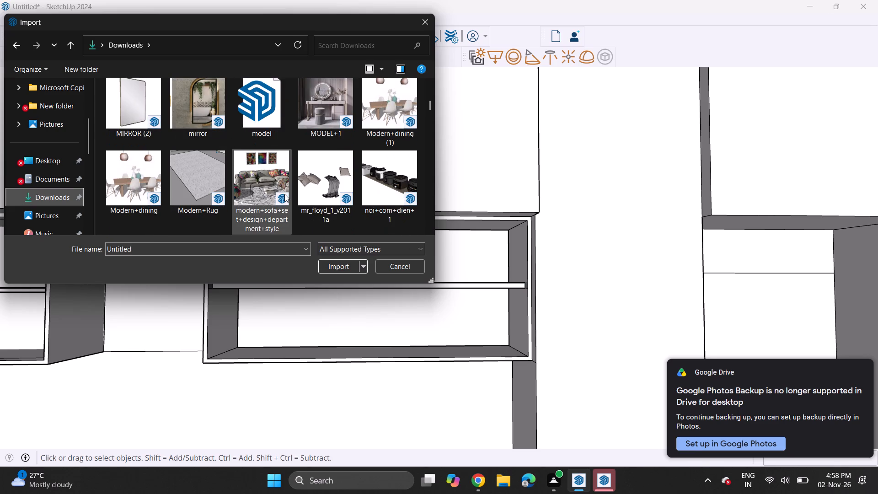
scroll(284, 194, down, 3)
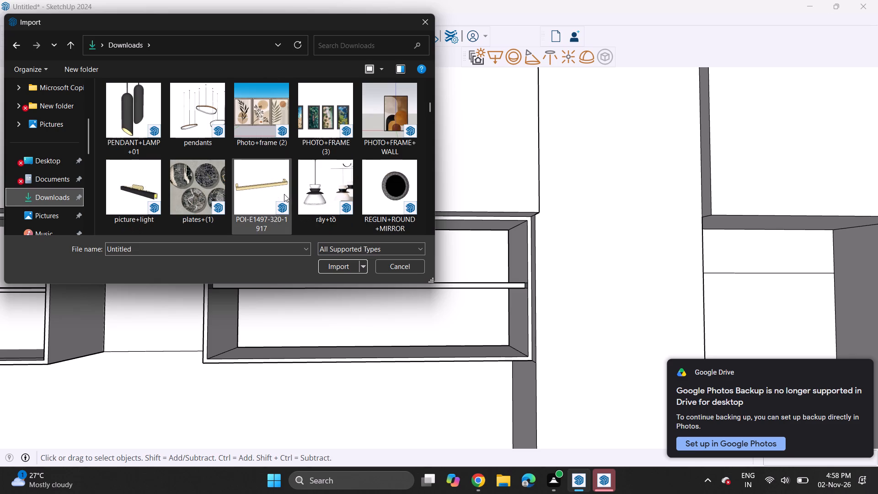
scroll(284, 194, down, 3)
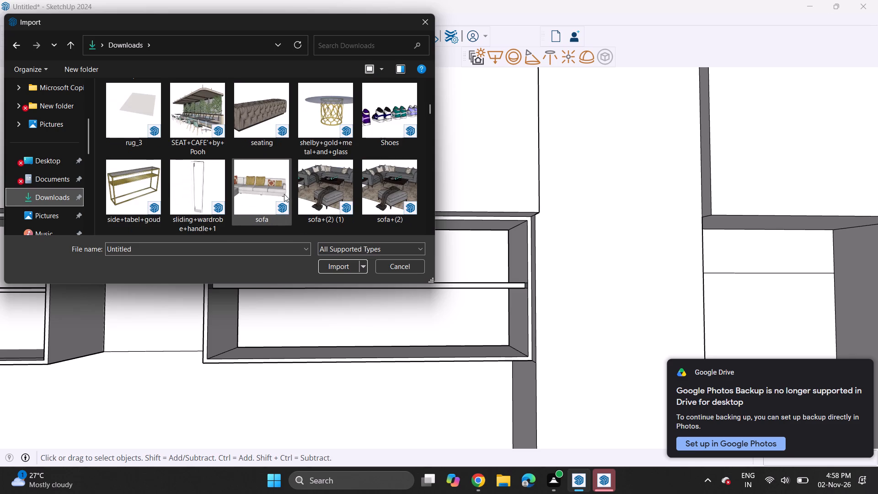
scroll(284, 195, down, 4)
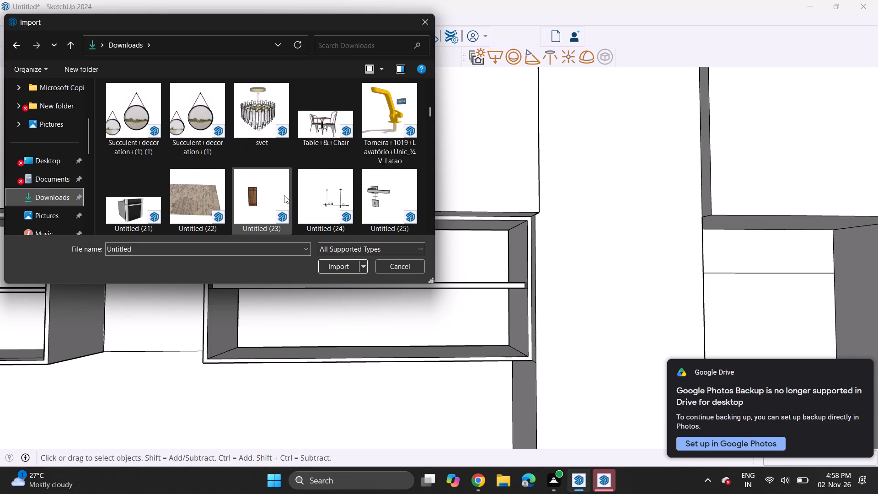
scroll(284, 195, down, 2)
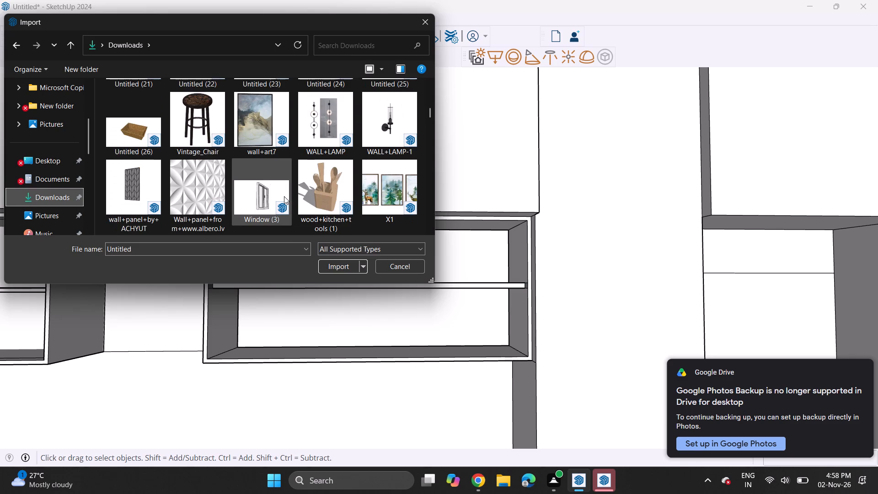
scroll(284, 196, down, 2)
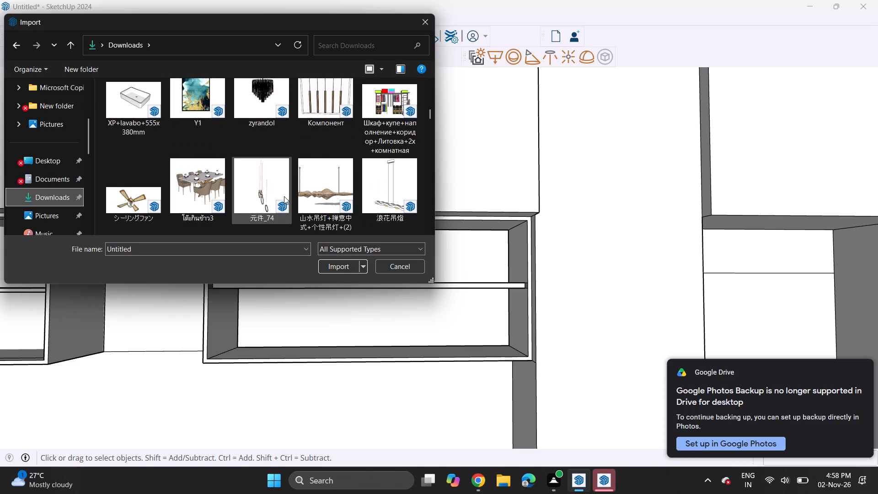
scroll(284, 196, down, 4)
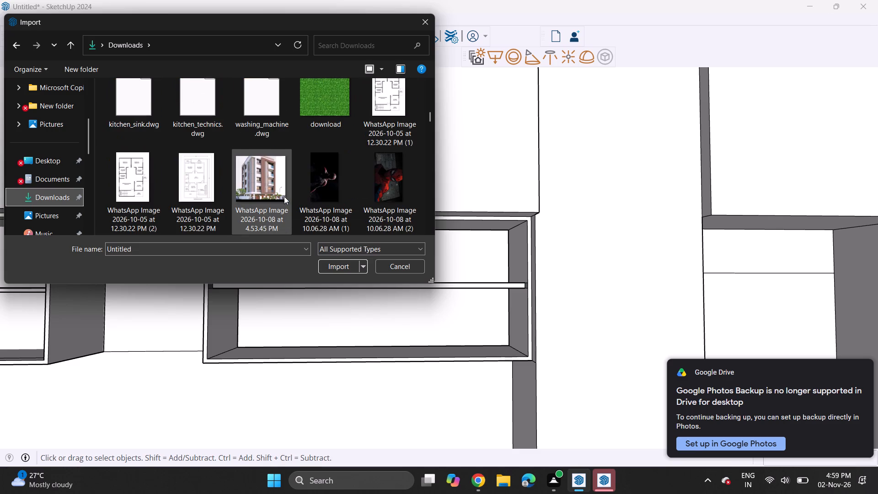
scroll(284, 196, down, 5)
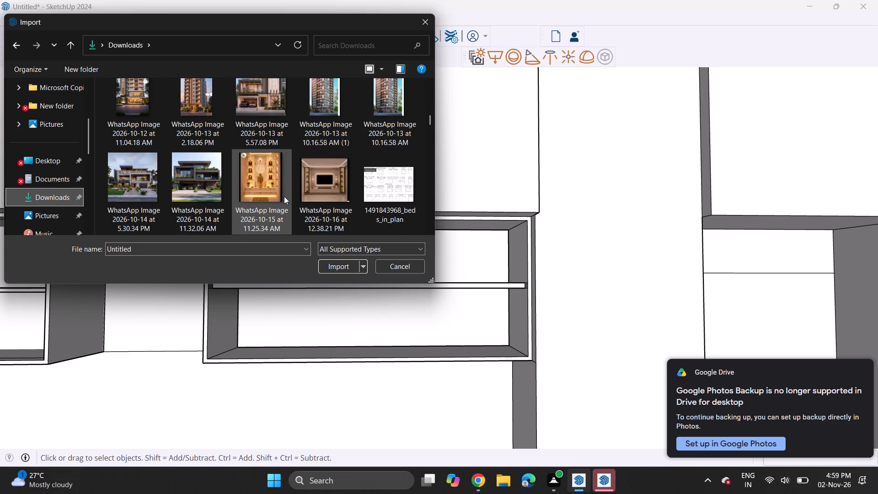
scroll(284, 196, down, 5)
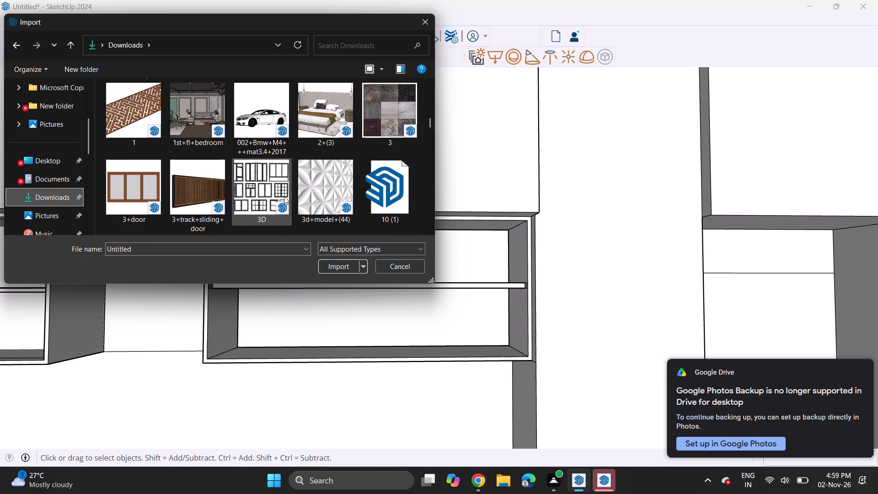
scroll(284, 196, down, 5)
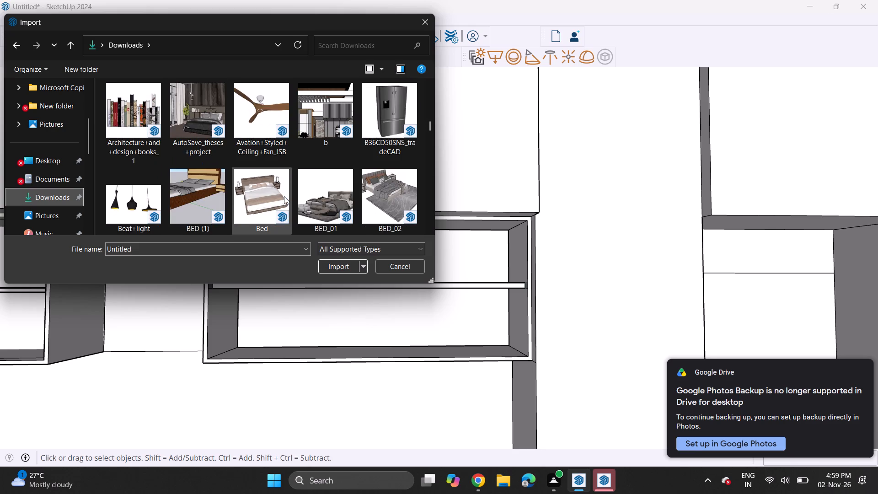
scroll(284, 196, down, 4)
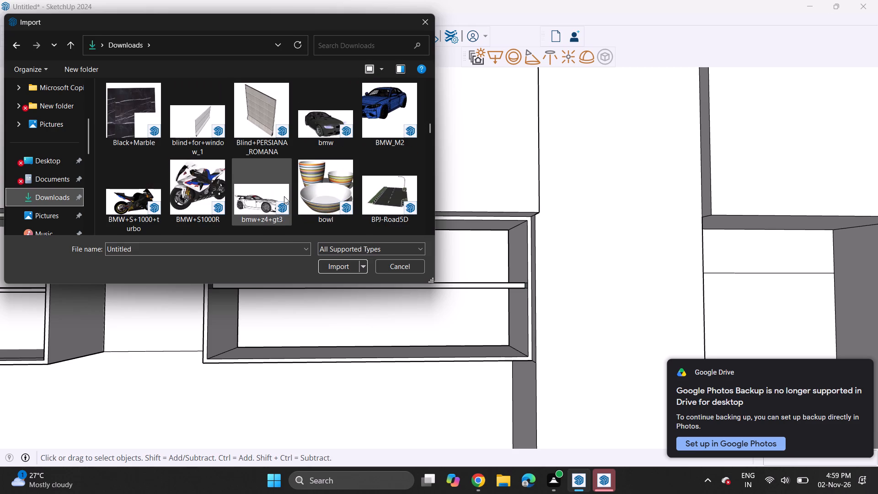
Import the bowl component from Downloads and place it on the bottom board of the open wall shelf unit.
scroll(284, 196, down, 1)
click(309, 127)
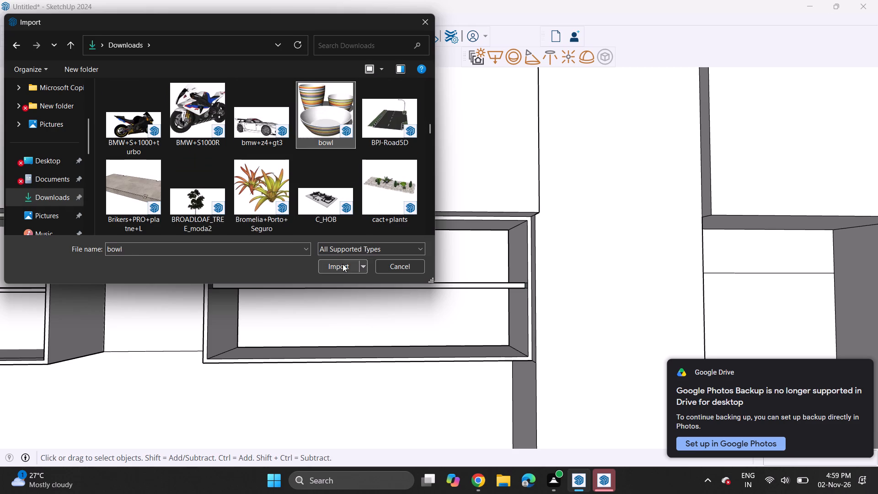
click(343, 264)
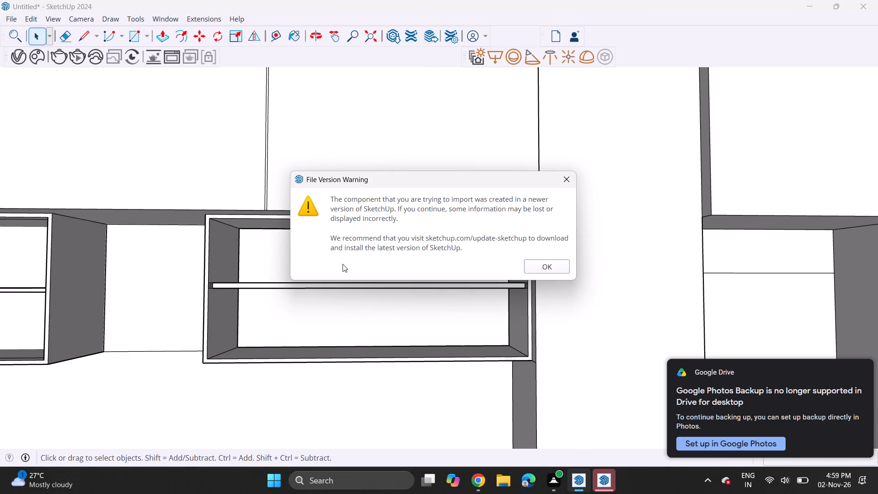
click(544, 270)
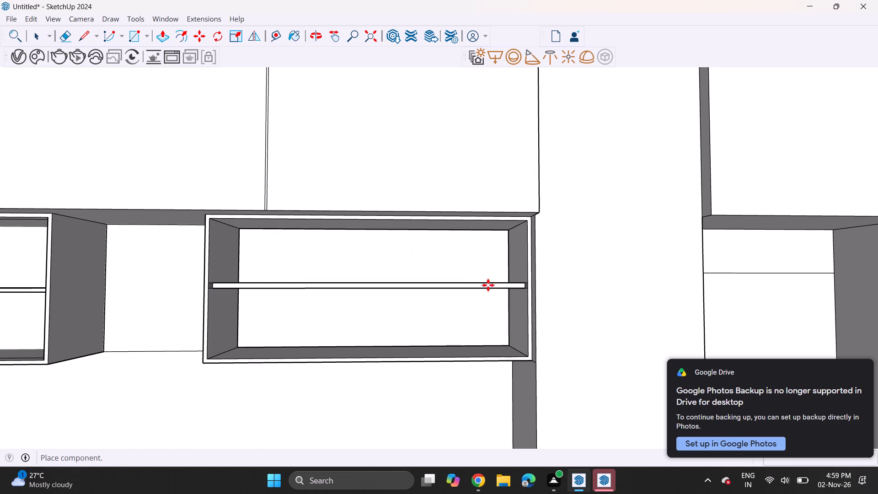
click(294, 357)
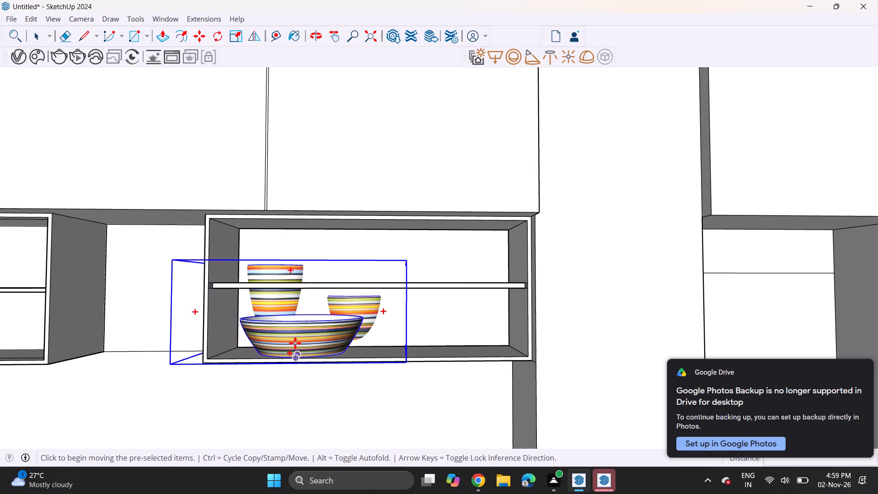
Scale the bowl set to about 0.56 in width and 0.58 in height, and shrink it further uniformly to fit the lower compartment.
click(231, 38)
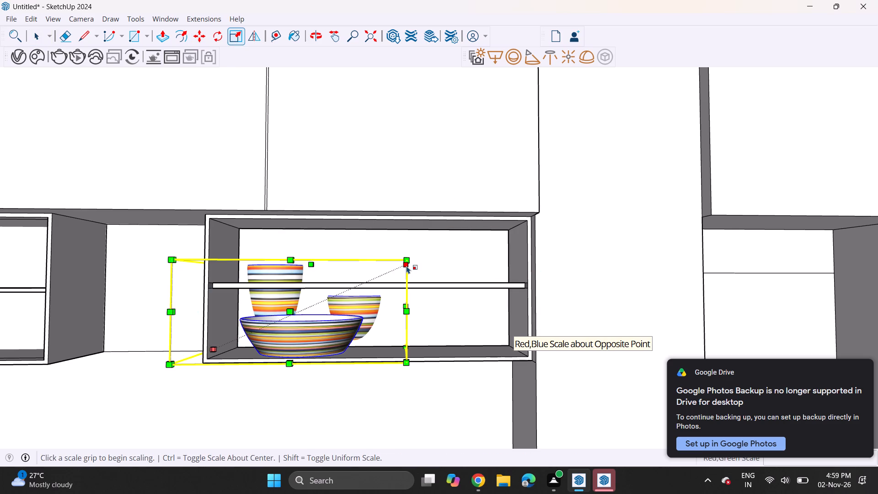
middle_drag(412, 266, 454, 274)
click(401, 263)
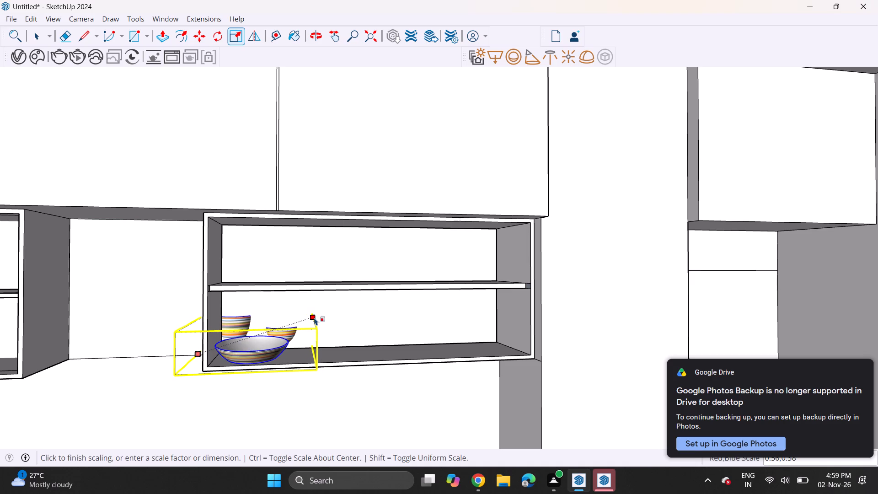
click(314, 317)
click(216, 311)
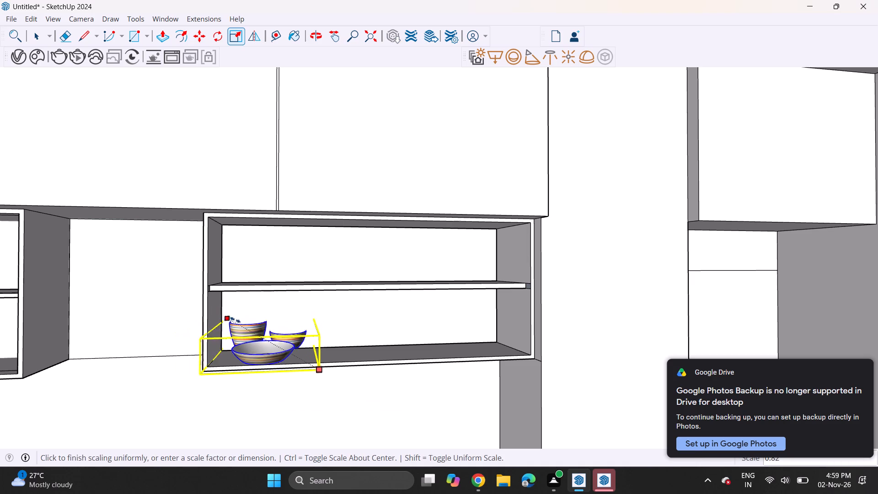
click(248, 328)
Scale down the bowl set's depth along the green axis so it sits within the shelf's bottom board.
middle_drag(267, 348, 98, 363)
scroll(342, 323, up, 4)
click(246, 347)
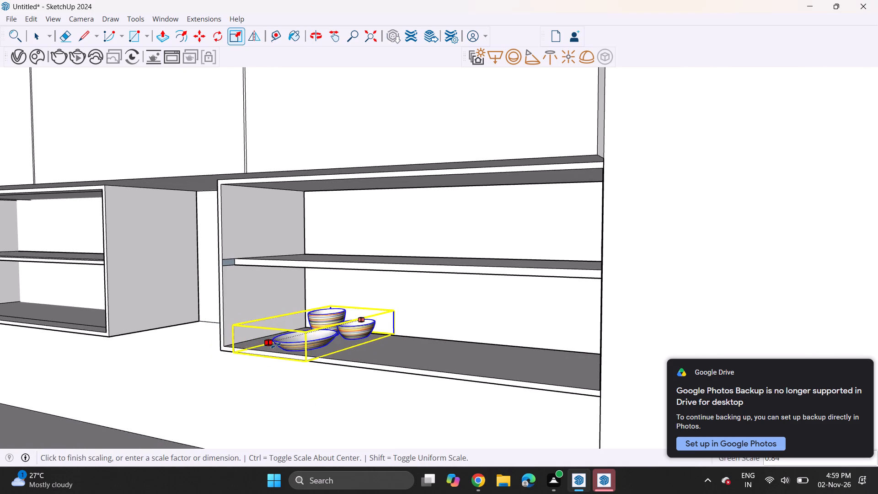
click(299, 344)
middle_drag(272, 341, 412, 330)
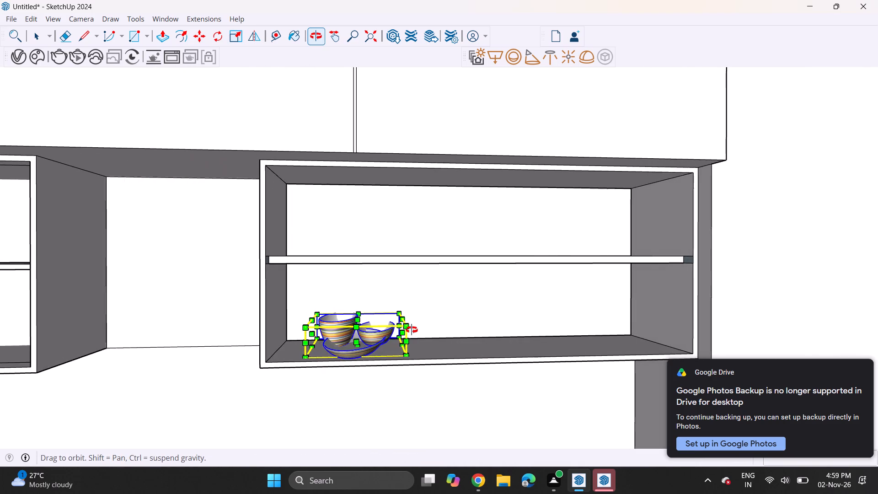
middle_drag(412, 330, 272, 353)
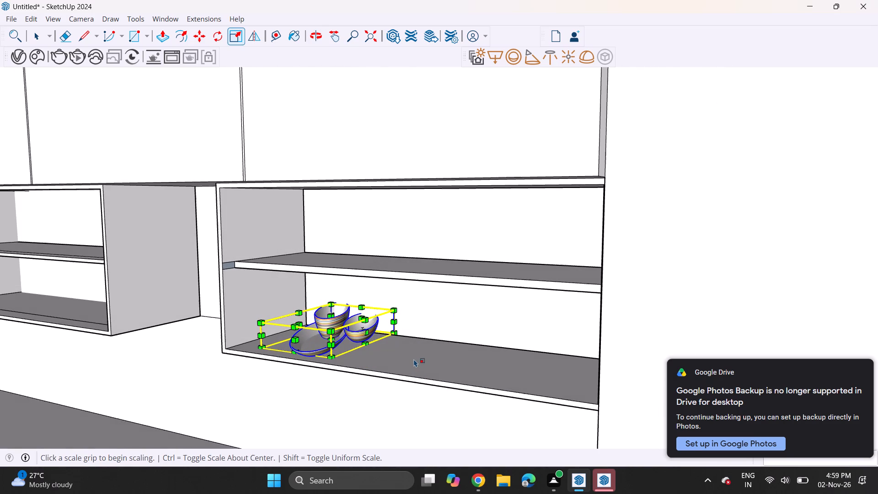
key(space)
click(410, 352)
Scale the bowl set's depth along the green axis again, to about 0.56.
middle_drag(270, 310, 396, 270)
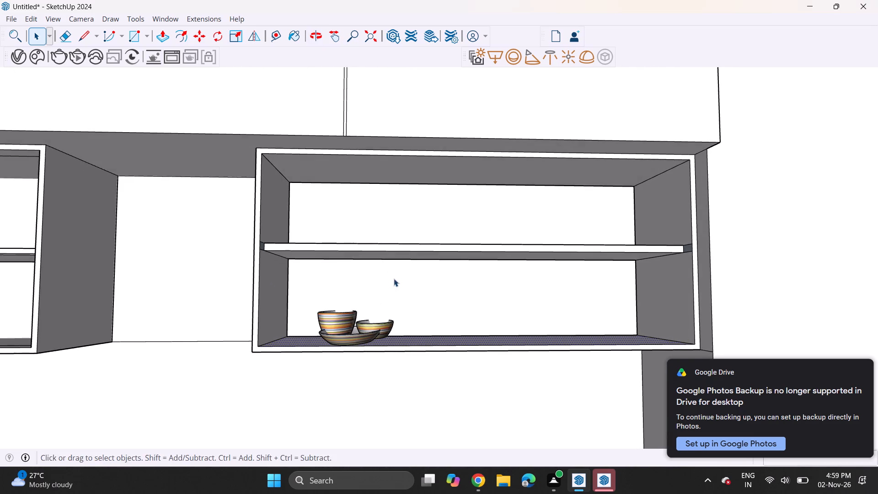
middle_drag(350, 342, 330, 366)
click(348, 331)
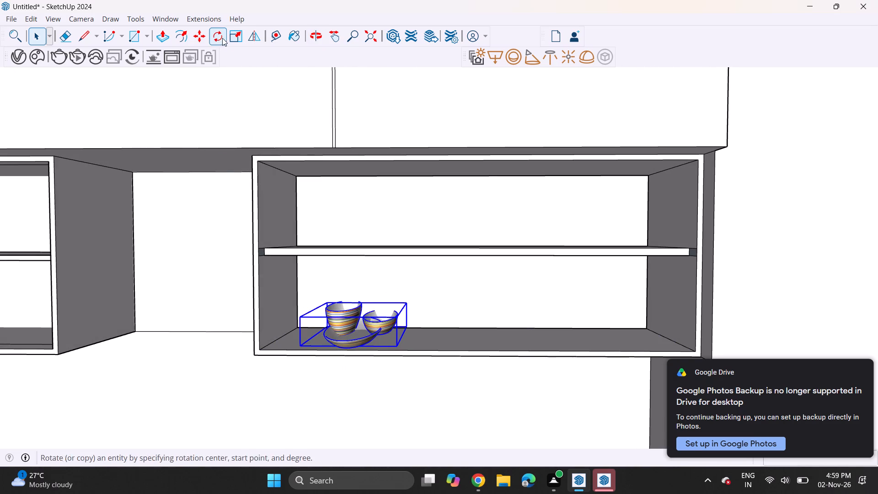
click(227, 37)
click(366, 316)
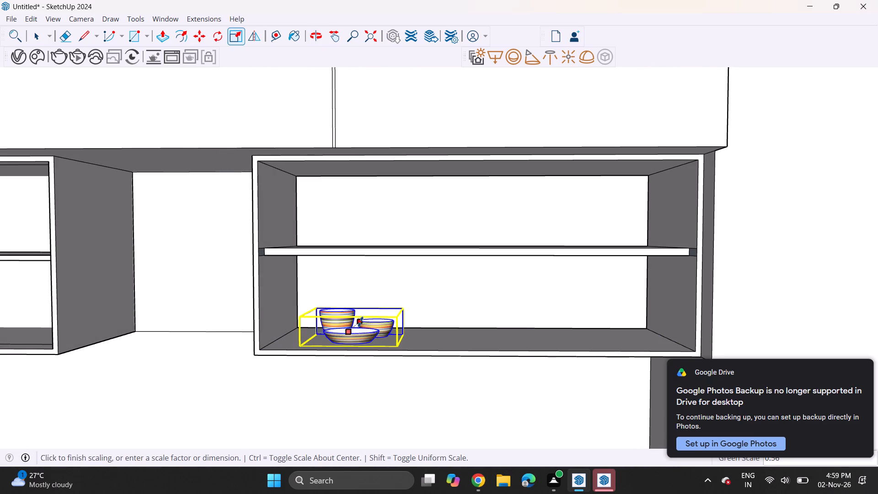
click(360, 323)
click(456, 300)
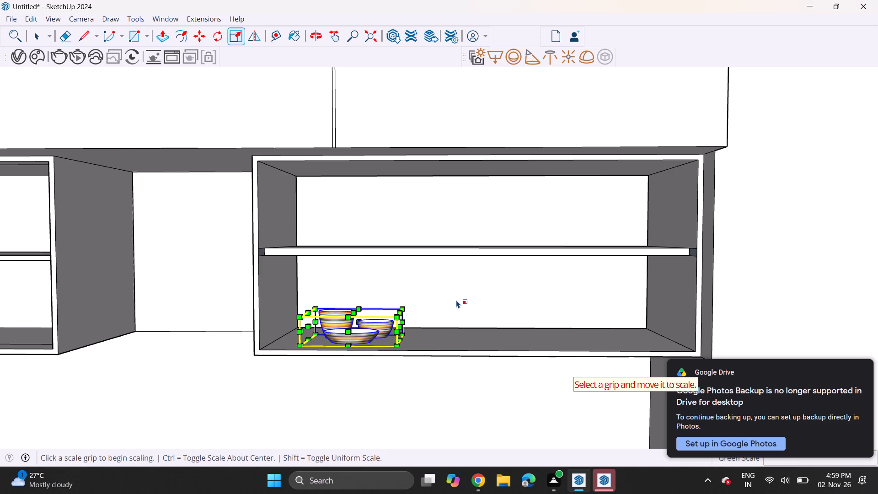
key(space)
click(456, 300)
Import the Component_64 coffee cup set from Downloads and place it on the shelf unit's bottom board beside the bowls.
click(10, 16)
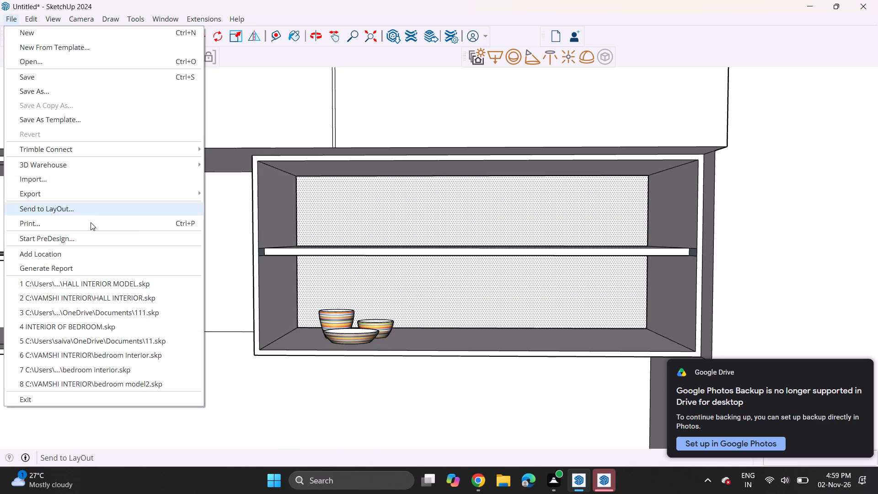
click(93, 181)
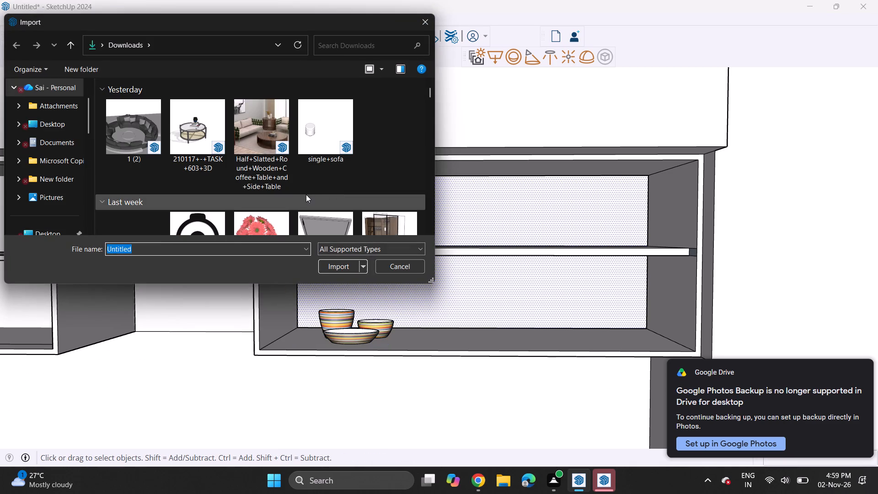
scroll(305, 188, down, 8)
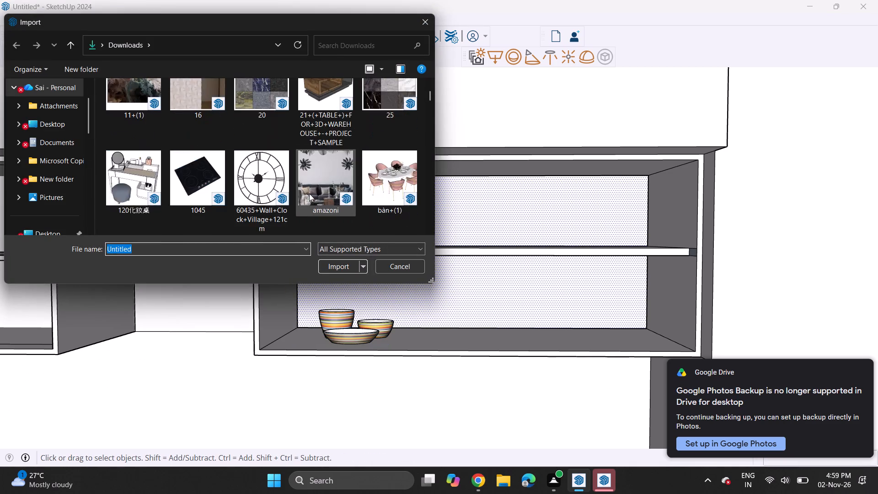
scroll(309, 193, down, 20)
scroll(309, 193, down, 12)
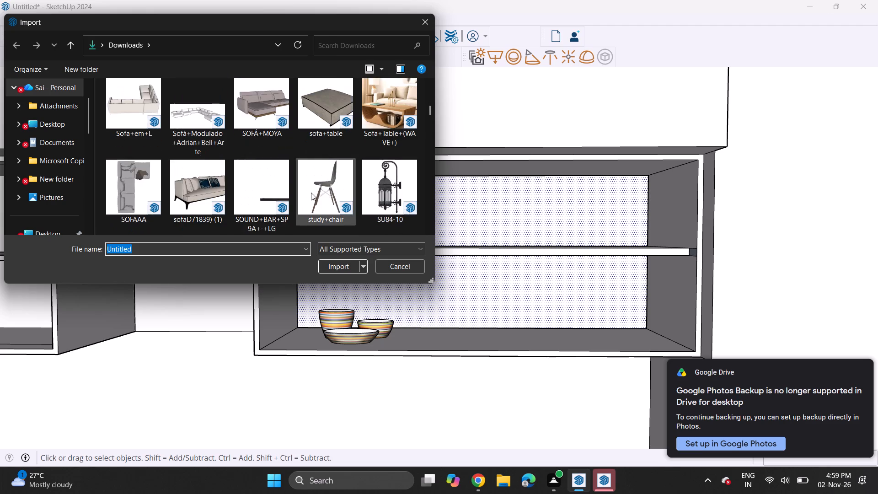
scroll(311, 193, down, 13)
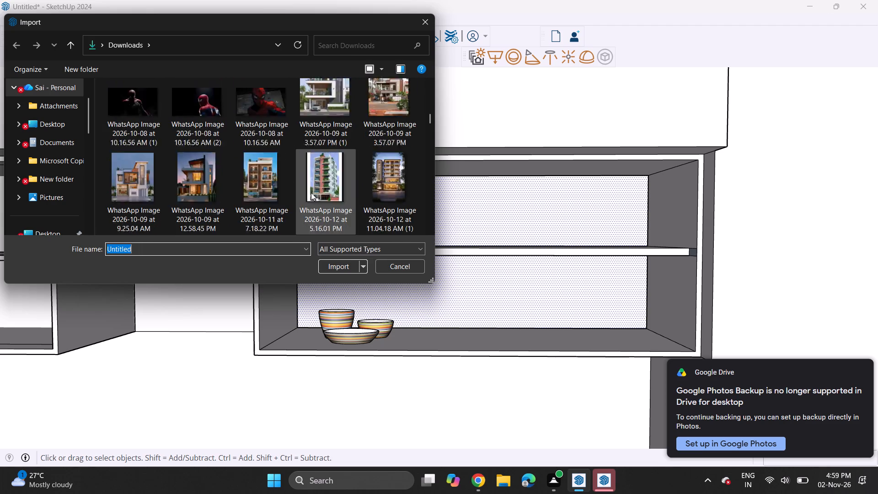
scroll(311, 193, down, 19)
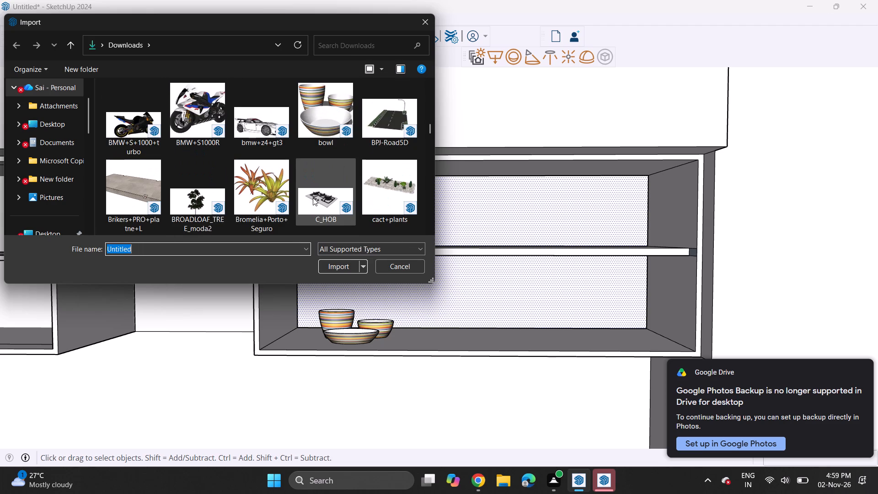
scroll(314, 198, down, 2)
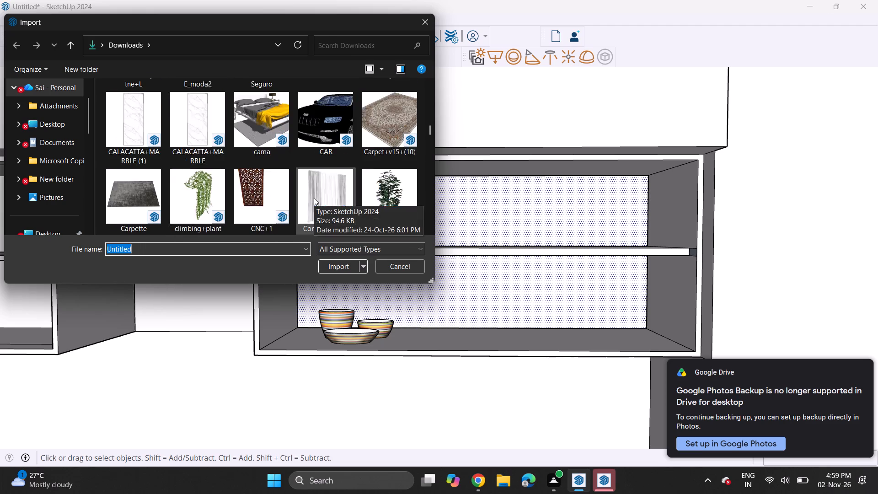
scroll(314, 198, down, 4)
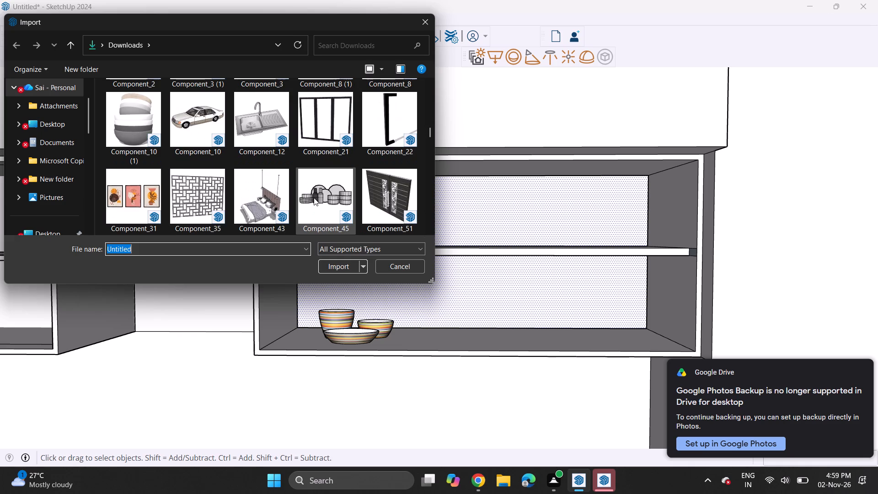
scroll(314, 198, down, 2)
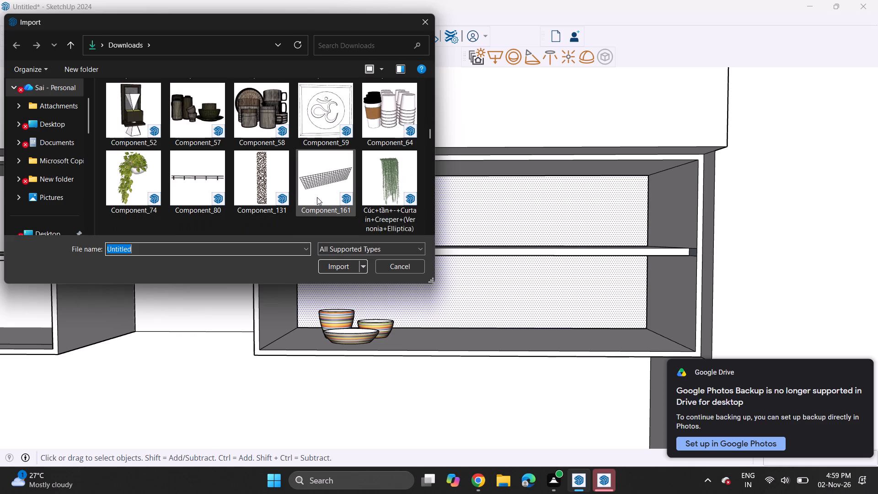
click(391, 116)
click(349, 268)
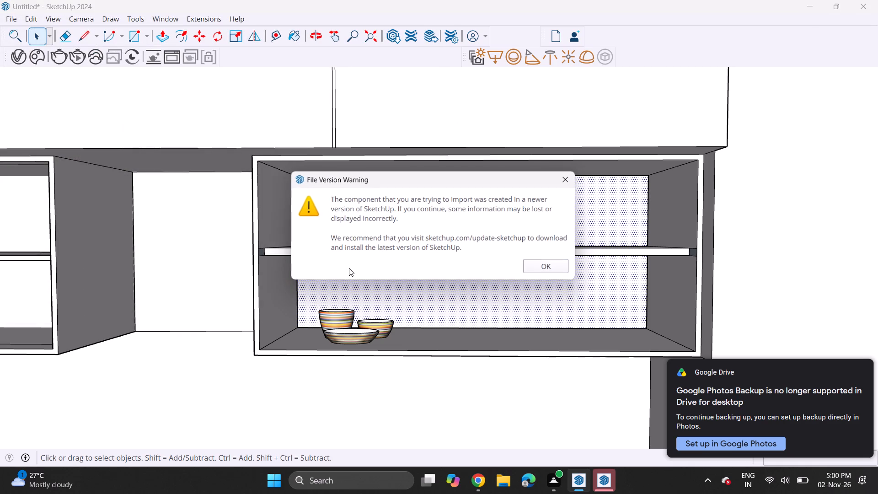
click(551, 268)
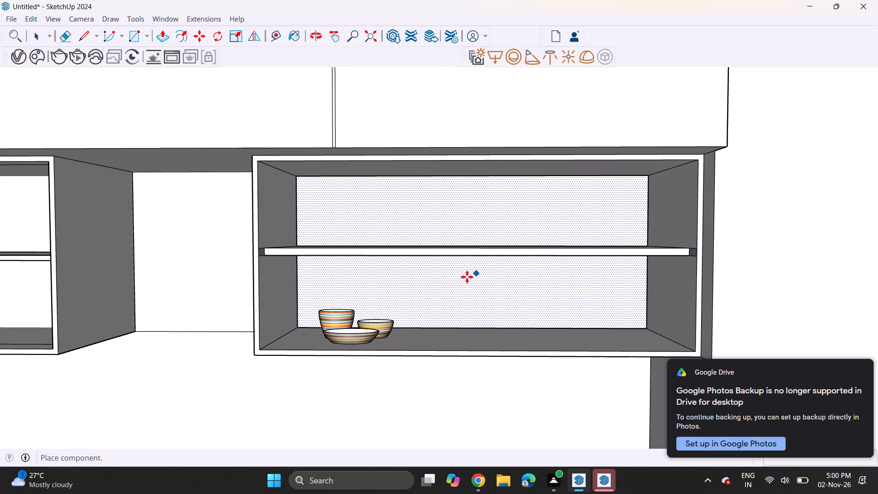
click(441, 349)
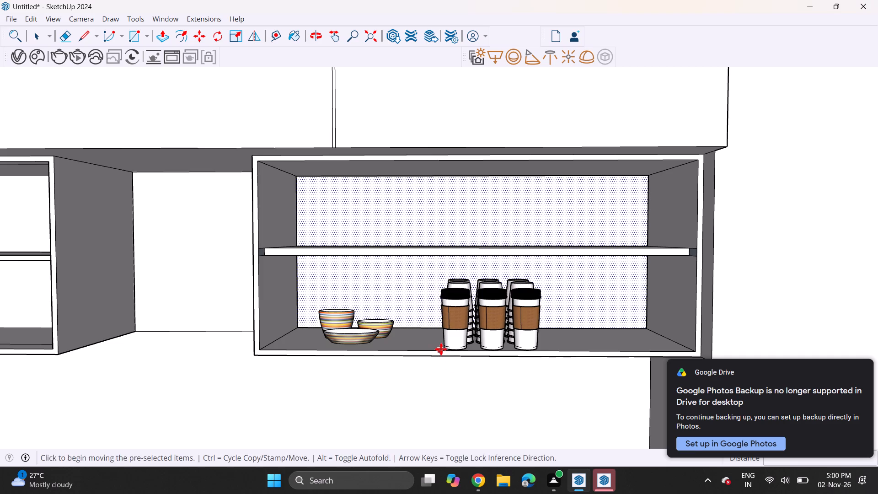
Move the coffee cup set along the bottom board, closer to the bowl set.
middle_drag(439, 323, 505, 344)
scroll(509, 332, up, 3)
click(509, 332)
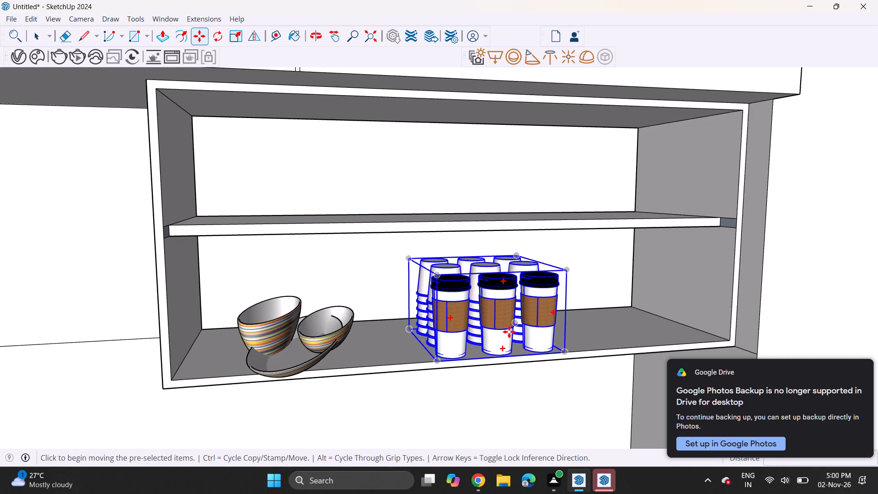
click(503, 323)
middle_drag(450, 319, 396, 313)
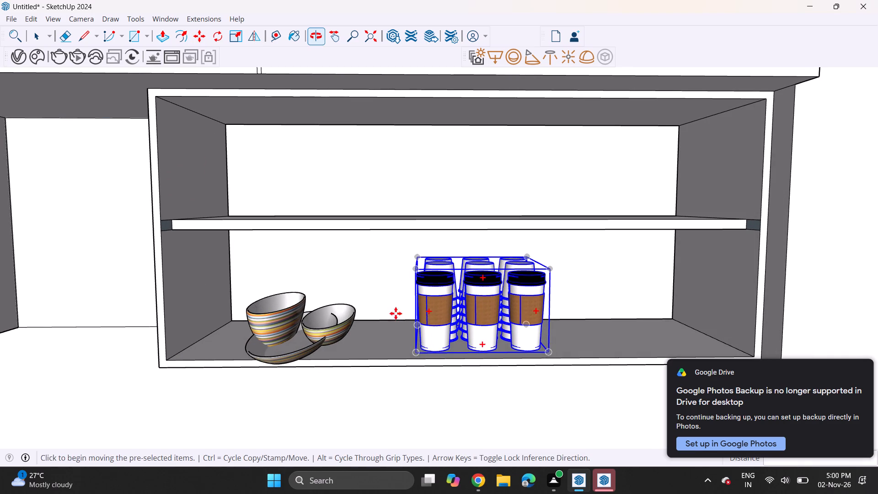
click(470, 318)
click(435, 320)
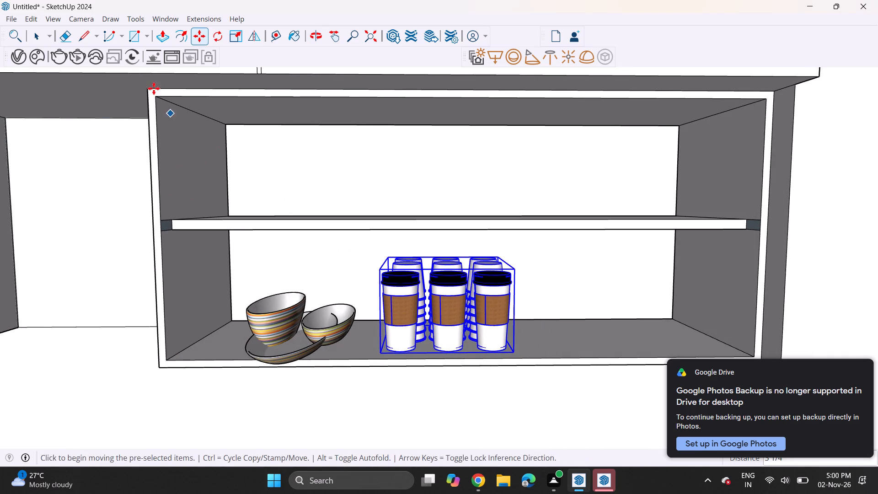
Import the Food+jars (1) component from Downloads and place it on the bottom board, on the other side of the cups from the bowls.
click(10, 21)
click(54, 189)
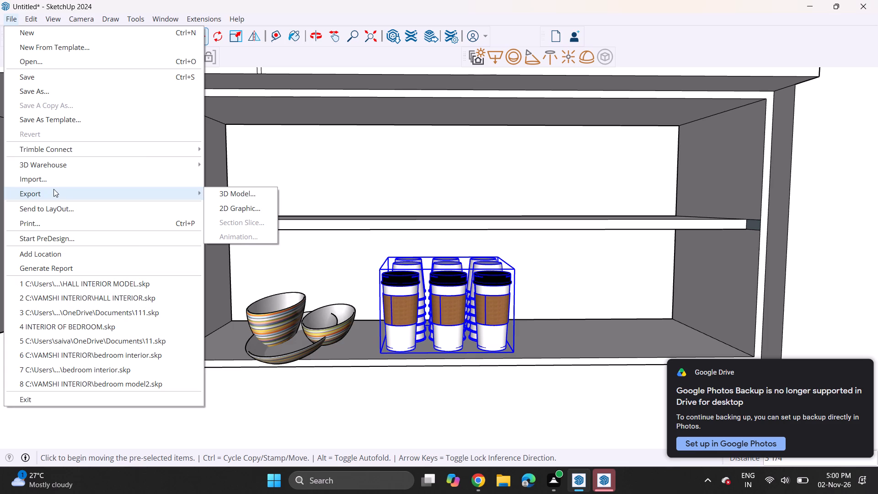
click(54, 180)
scroll(302, 157, down, 20)
scroll(302, 157, down, 20)
scroll(302, 157, down, 4)
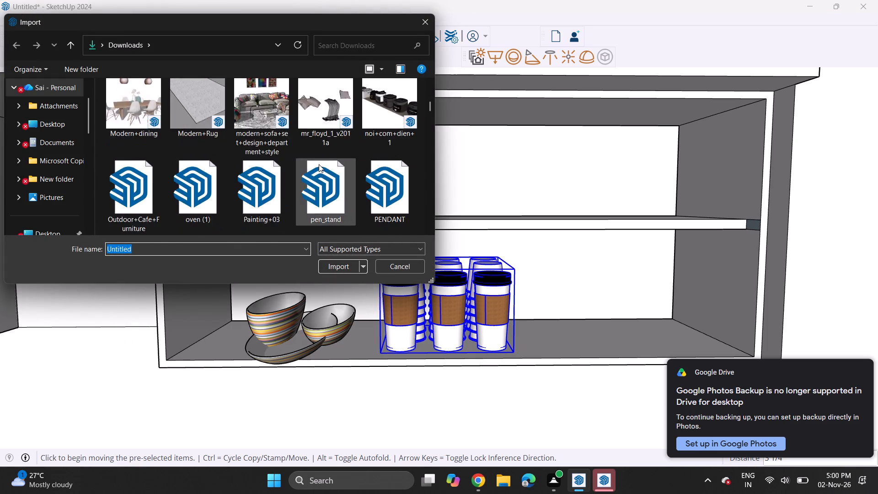
scroll(319, 164, down, 17)
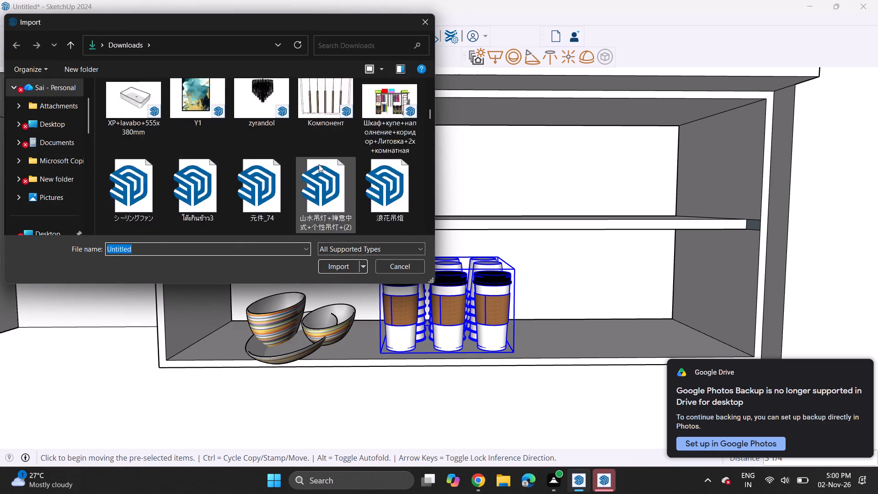
scroll(319, 164, down, 12)
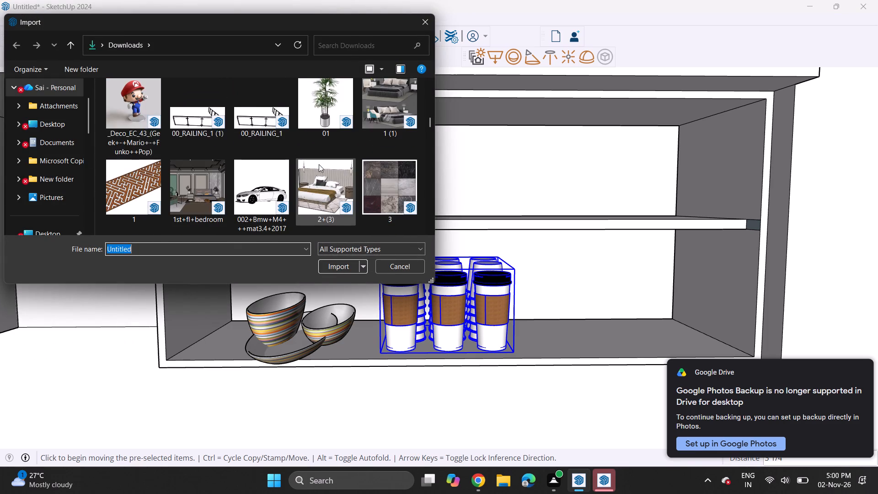
scroll(319, 164, down, 5)
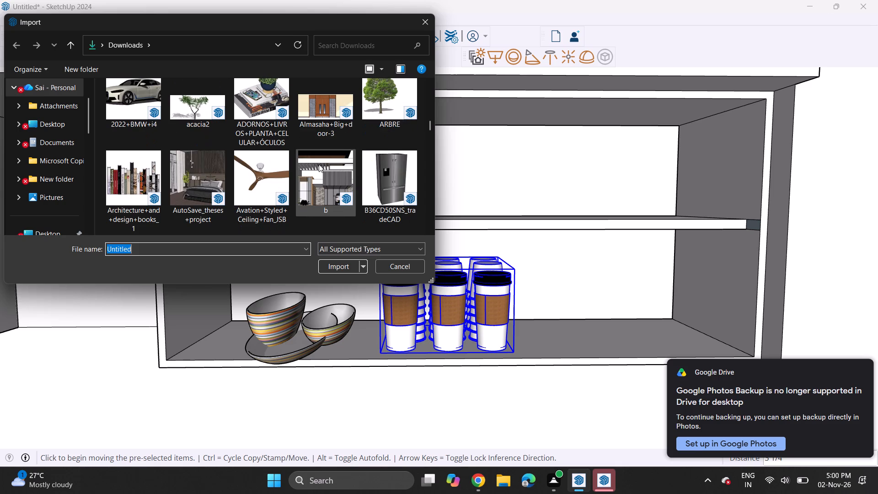
scroll(319, 164, down, 5)
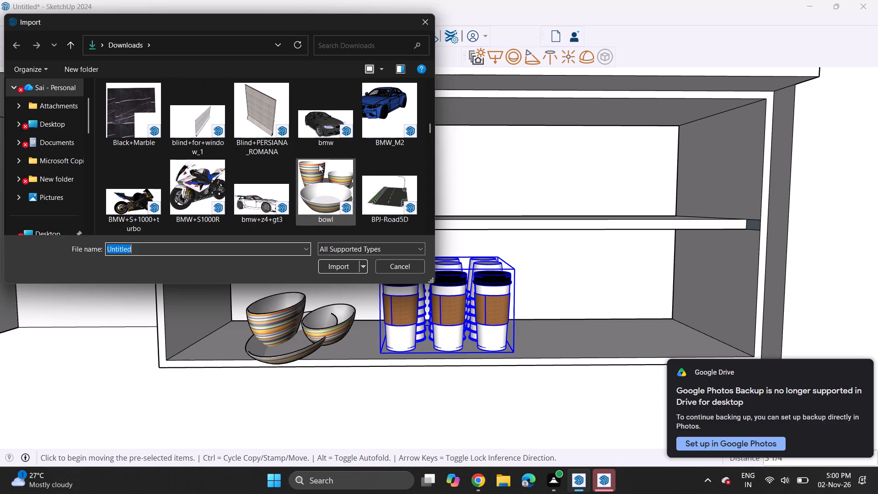
scroll(319, 164, down, 1)
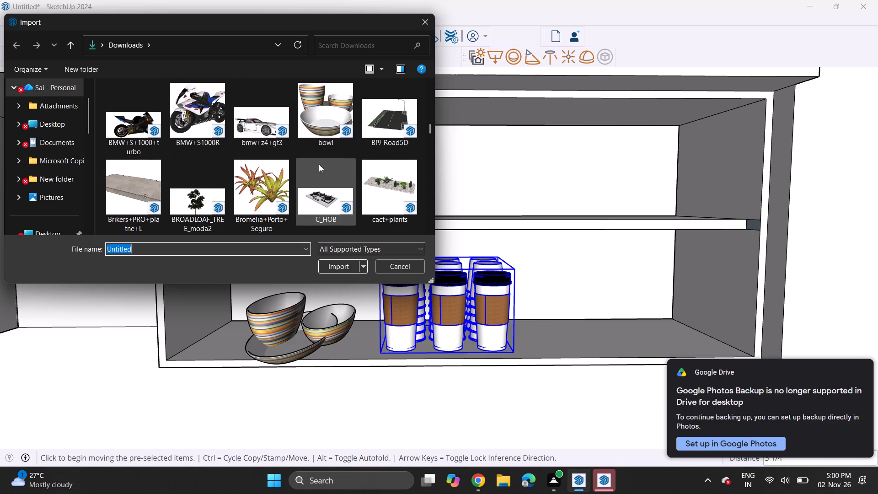
scroll(319, 164, down, 3)
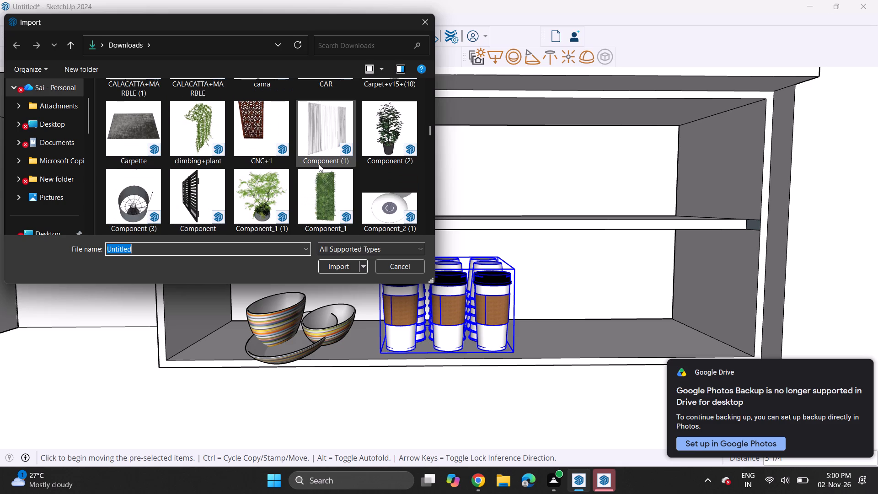
scroll(319, 164, down, 2)
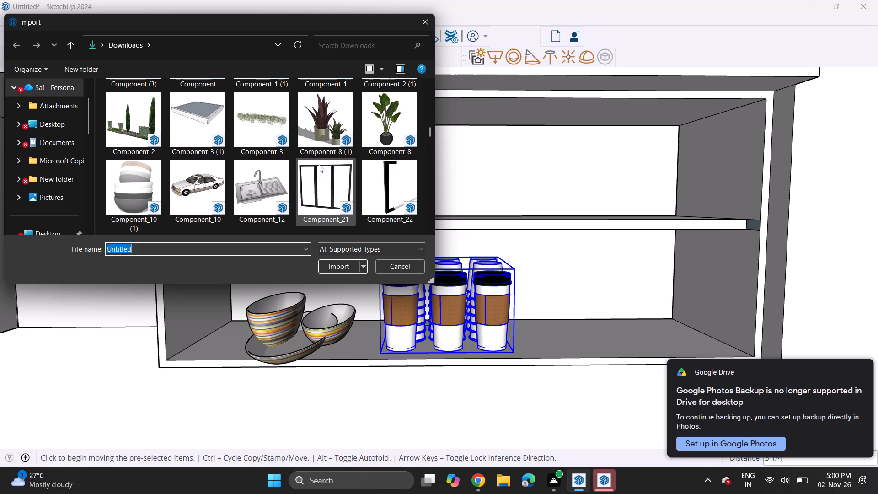
scroll(294, 159, down, 2)
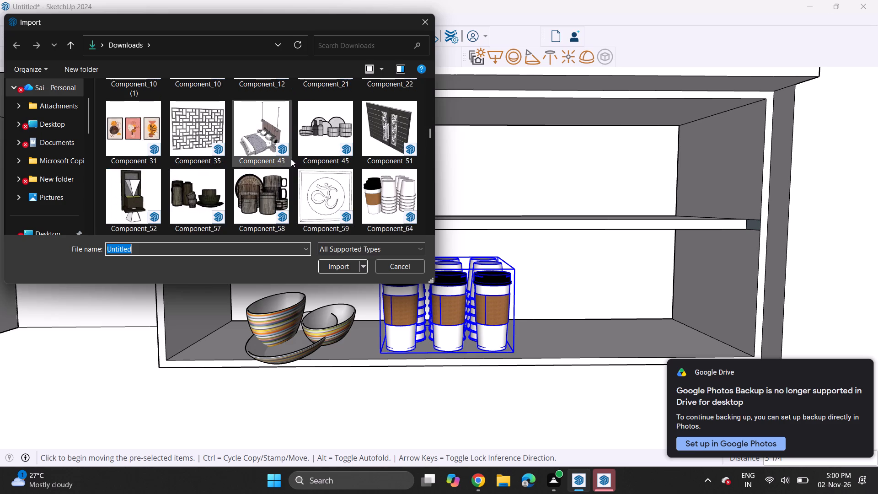
scroll(290, 157, down, 2)
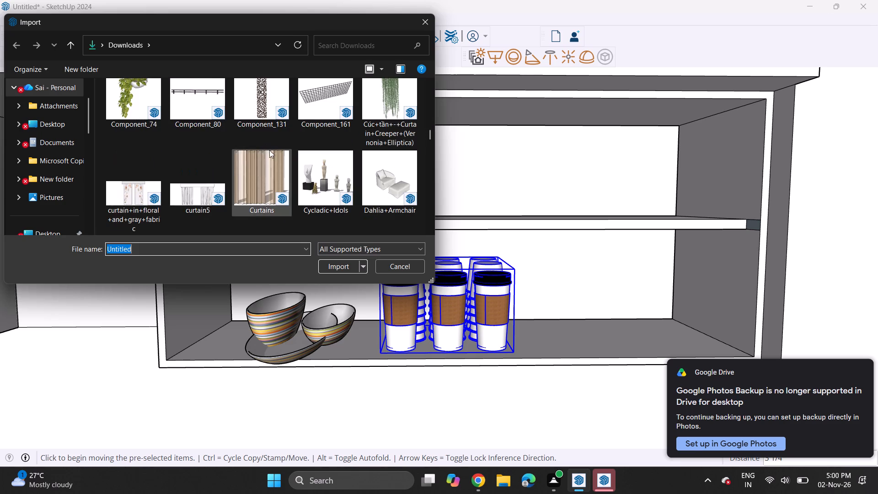
scroll(270, 156, down, 4)
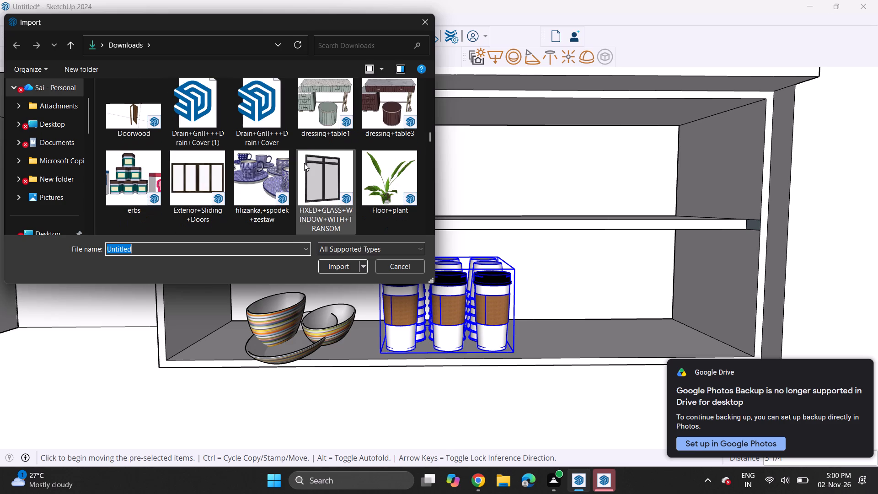
scroll(304, 163, down, 2)
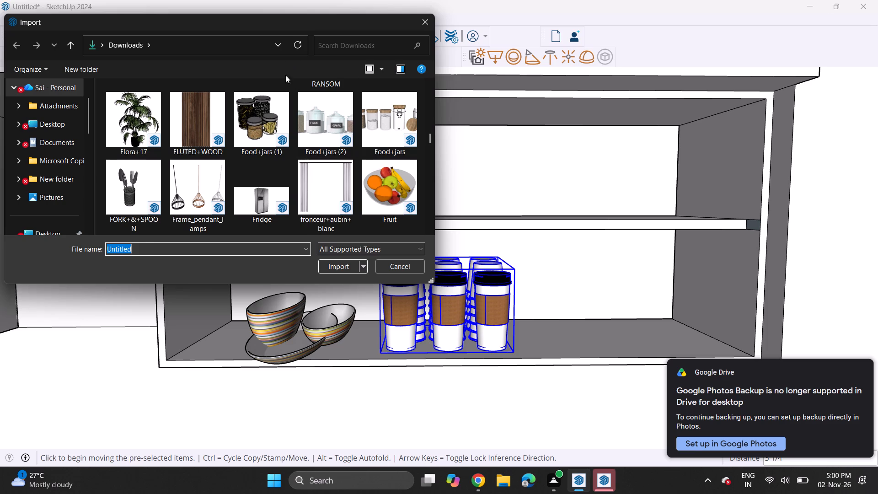
click(284, 115)
click(346, 265)
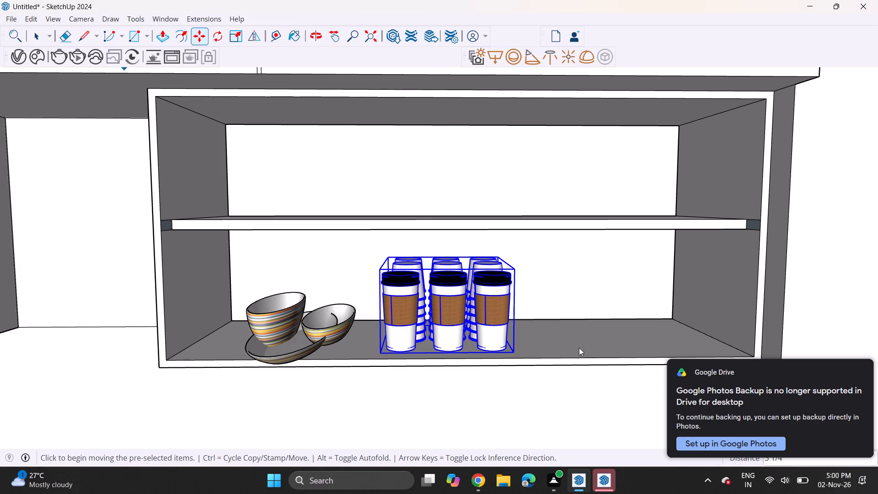
click(541, 265)
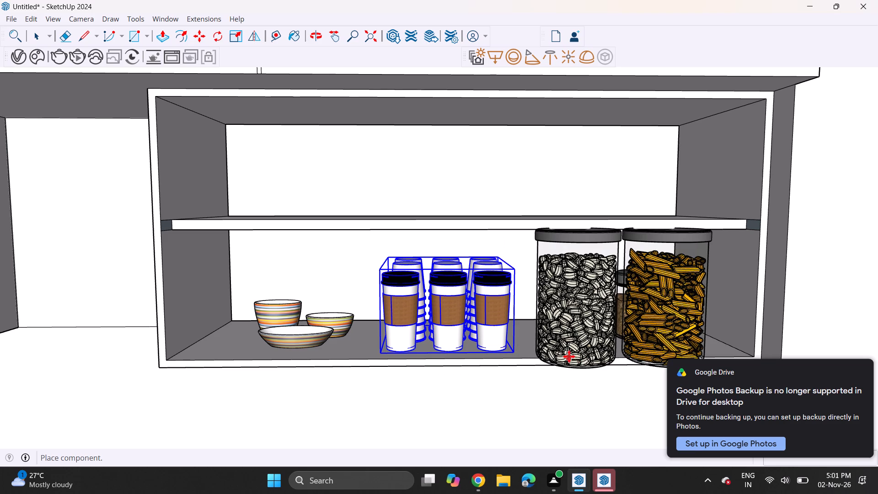
click(568, 348)
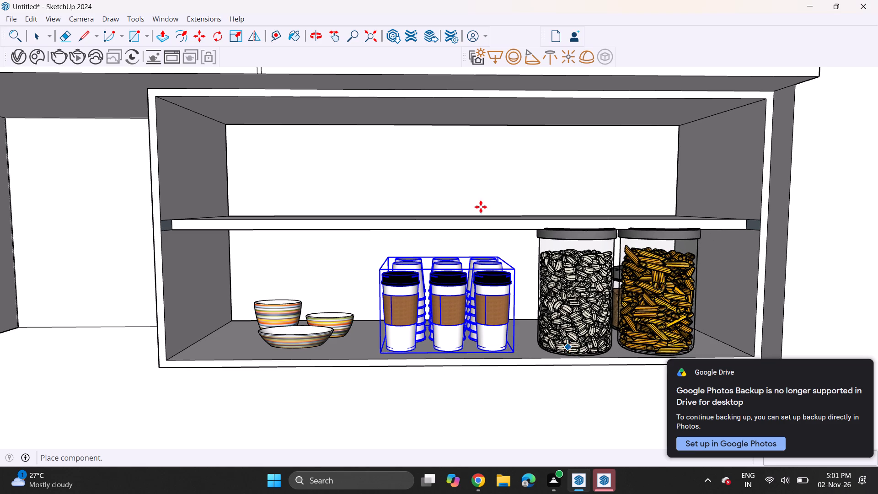
Scale the food jars down uniformly from a corner so they fit beneath the middle shelf board.
click(244, 34)
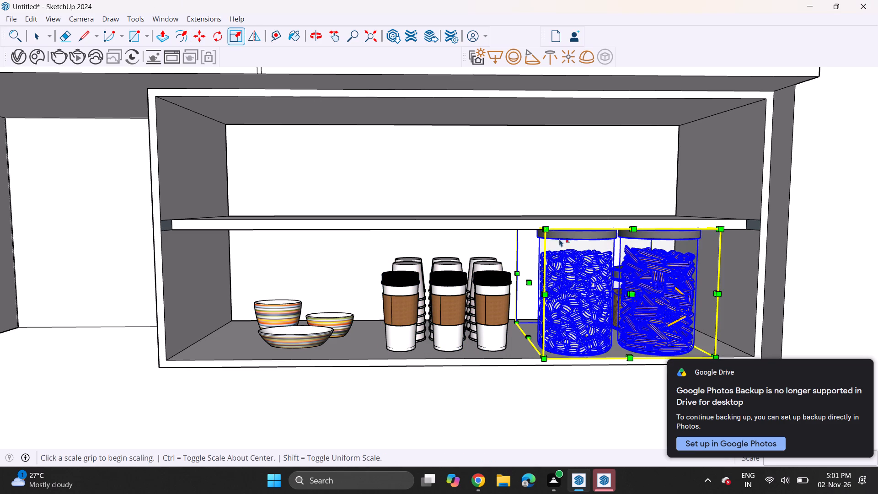
middle_drag(532, 237, 530, 212)
click(519, 231)
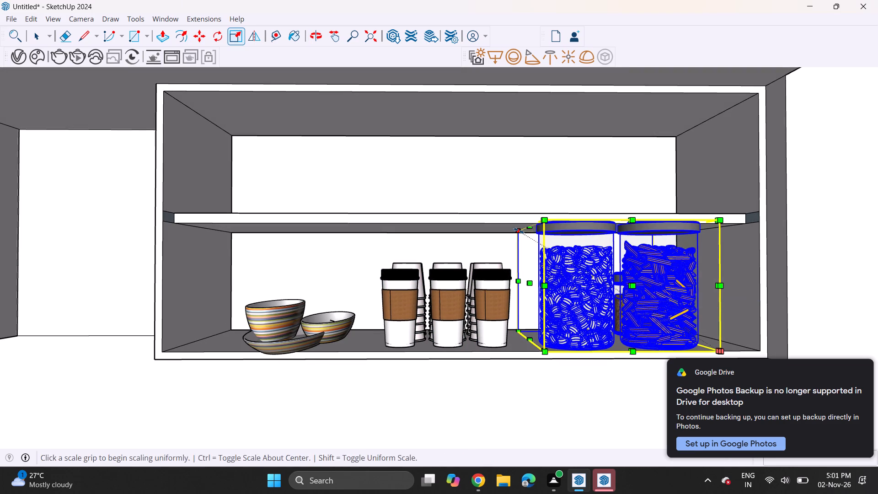
click(567, 275)
Move the food jars along the bottom board, closer to the coffee cups and away from the shelf unit's side wall.
middle_drag(574, 277, 589, 337)
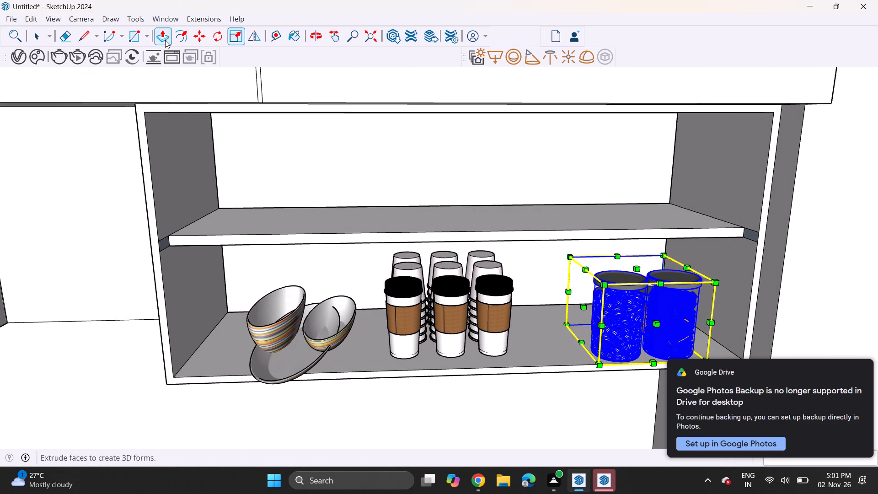
click(197, 36)
click(630, 323)
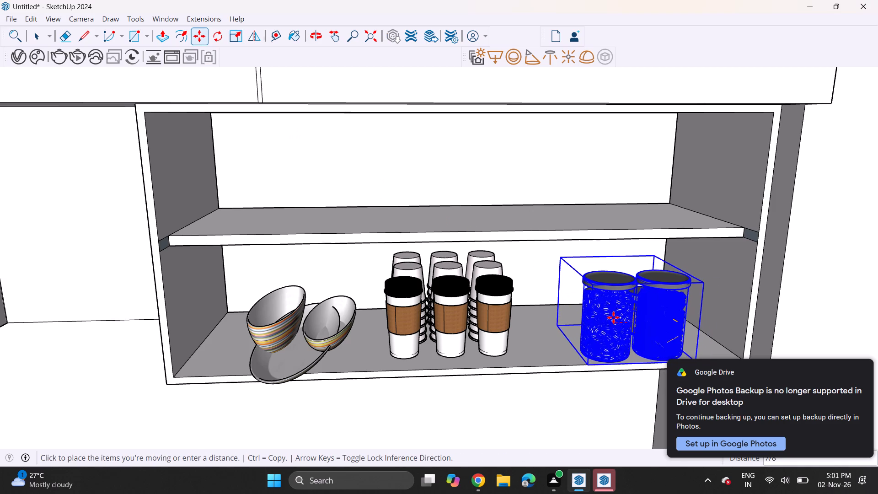
click(593, 315)
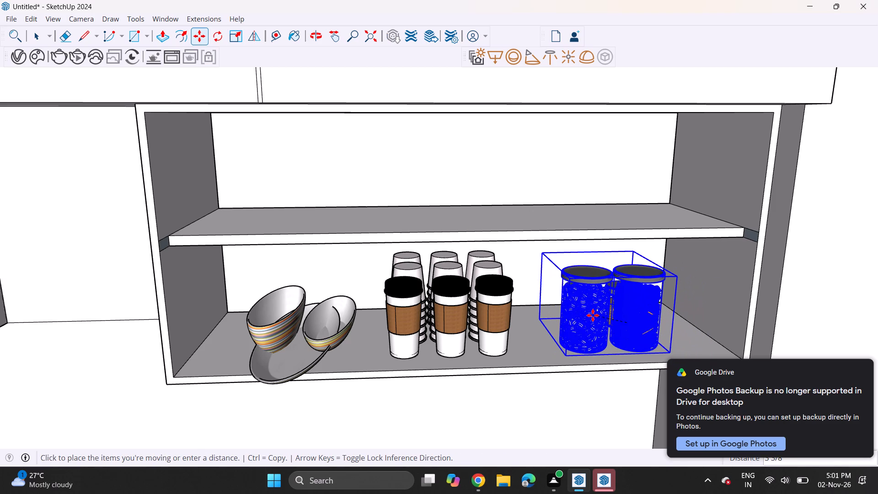
Import the KITCHEN+ITEMS+(1) component from Downloads and place it on open ground beside the kitchen model.
click(19, 22)
click(12, 17)
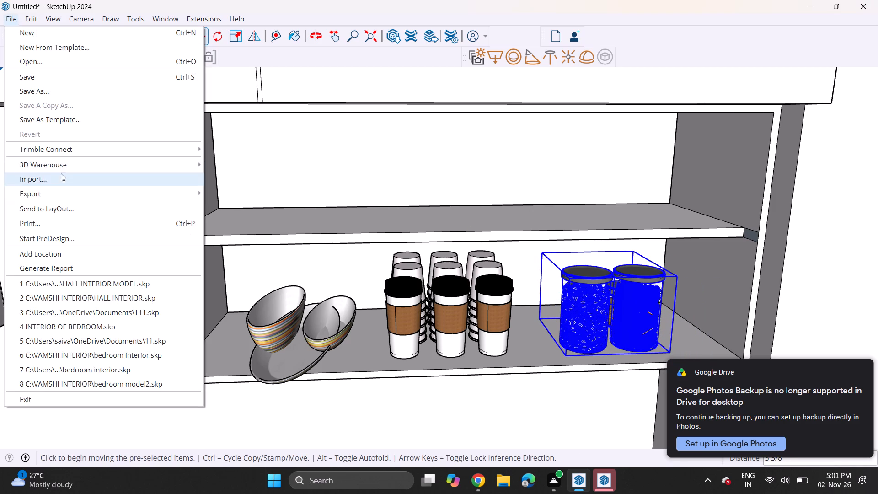
click(62, 183)
scroll(414, 161, down, 18)
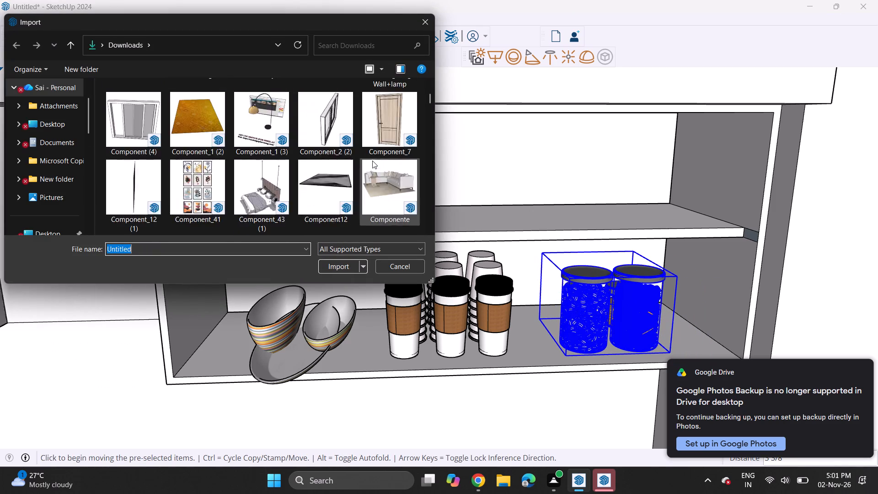
scroll(372, 161, down, 20)
scroll(372, 161, down, 20)
scroll(372, 161, down, 3)
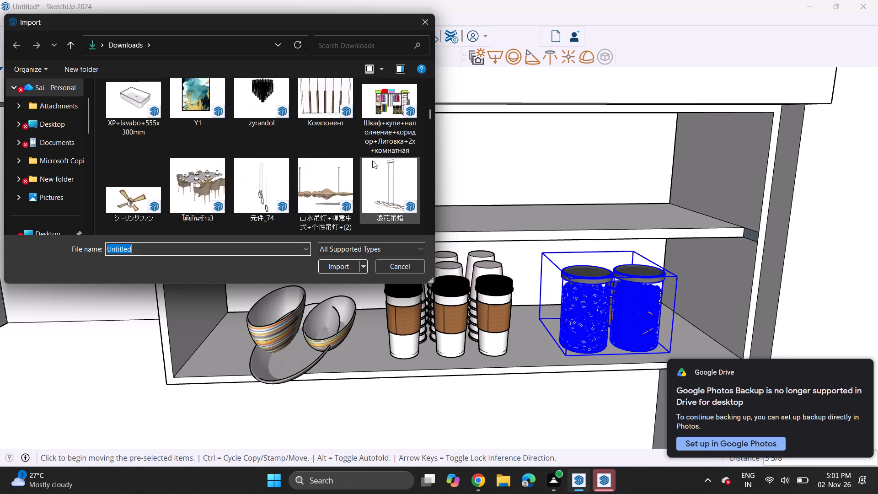
scroll(372, 161, down, 14)
scroll(372, 161, down, 20)
scroll(372, 161, down, 3)
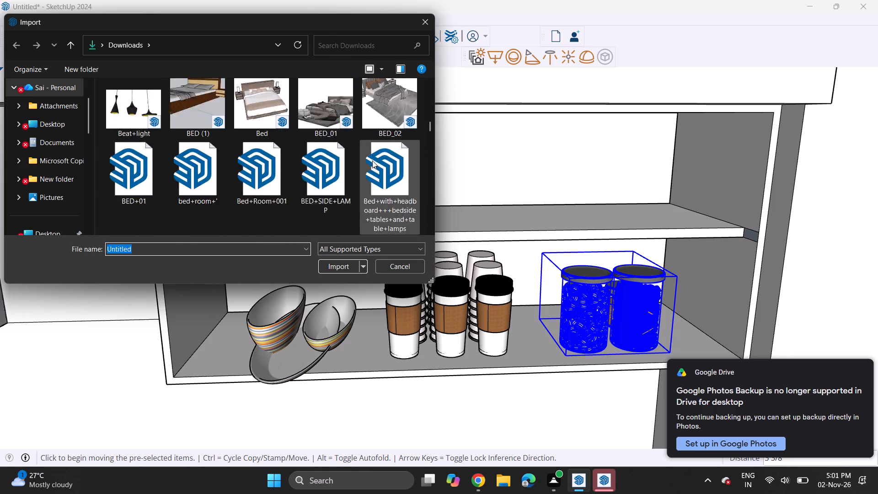
scroll(372, 161, down, 14)
scroll(372, 161, down, 13)
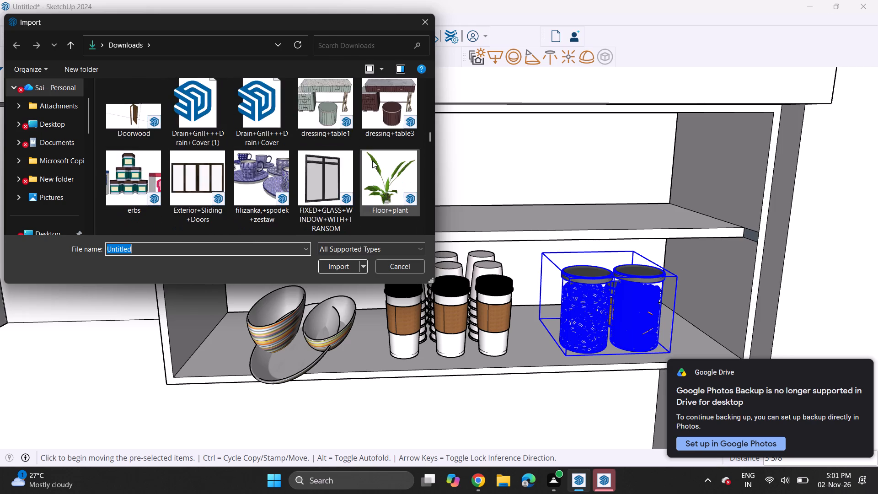
scroll(372, 161, down, 14)
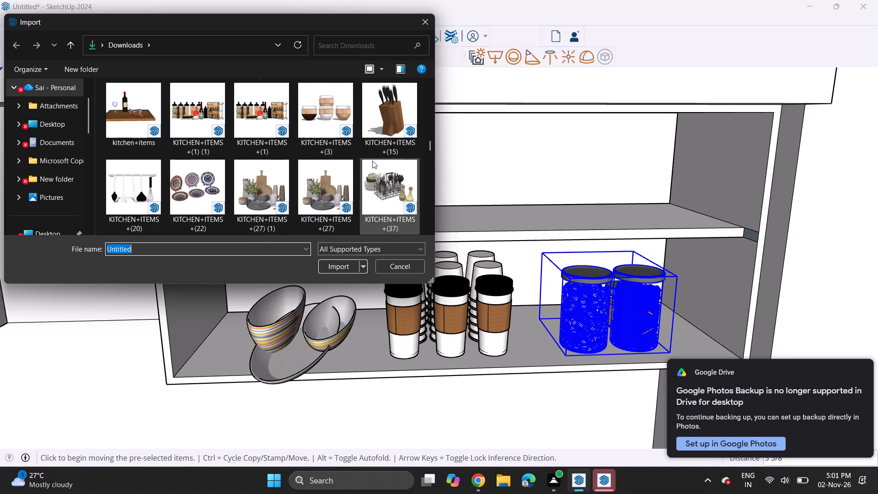
click(278, 123)
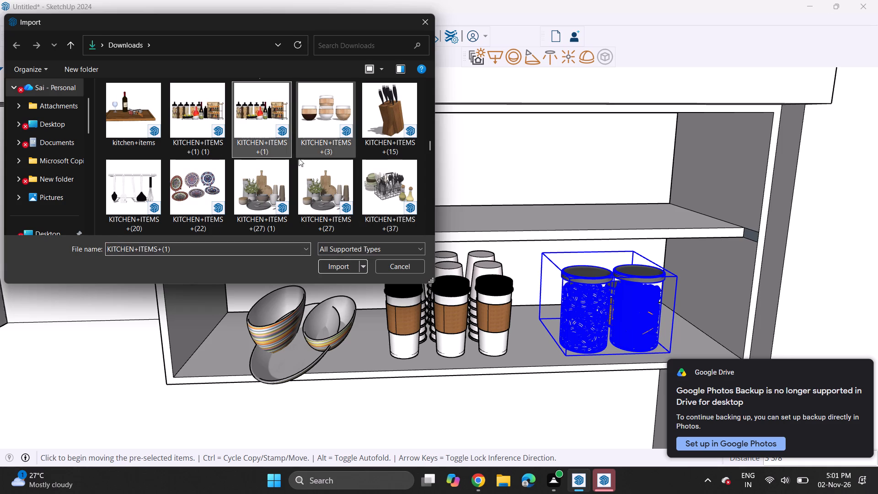
click(340, 265)
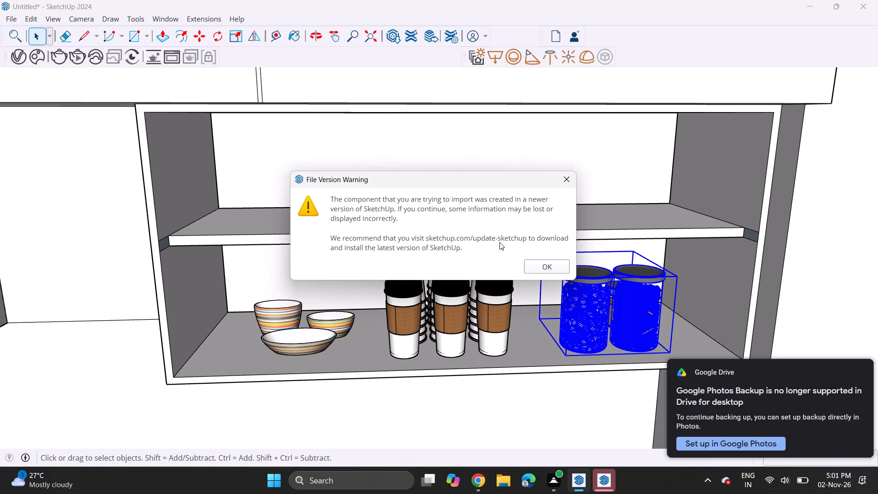
click(537, 262)
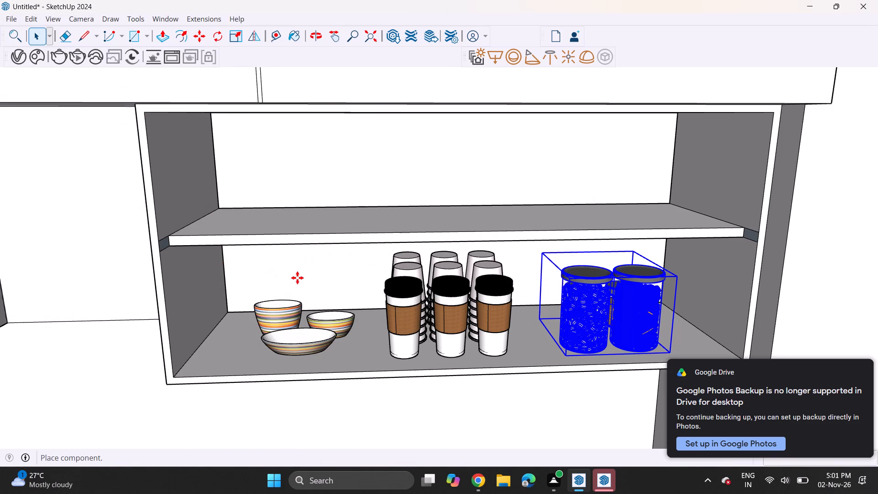
scroll(297, 278, down, 6)
middle_drag(297, 278, 344, 205)
scroll(343, 208, down, 13)
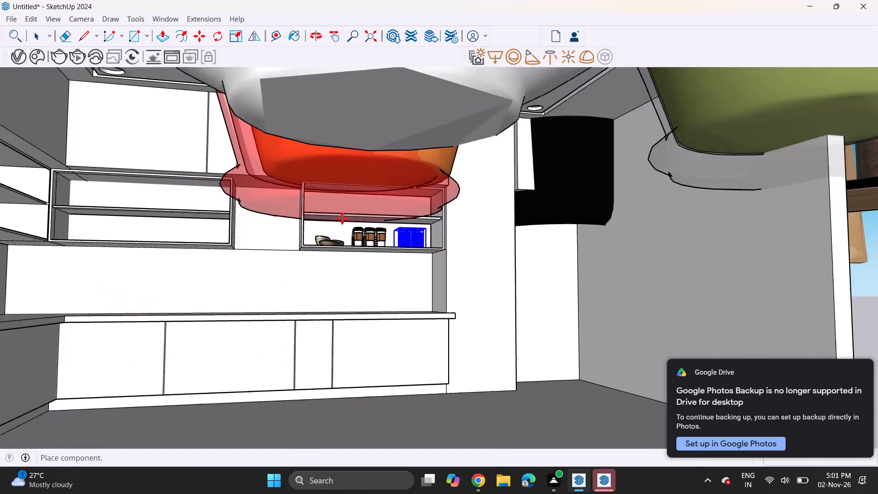
scroll(342, 218, down, 20)
scroll(342, 218, down, 3)
middle_drag(383, 265, 383, 266)
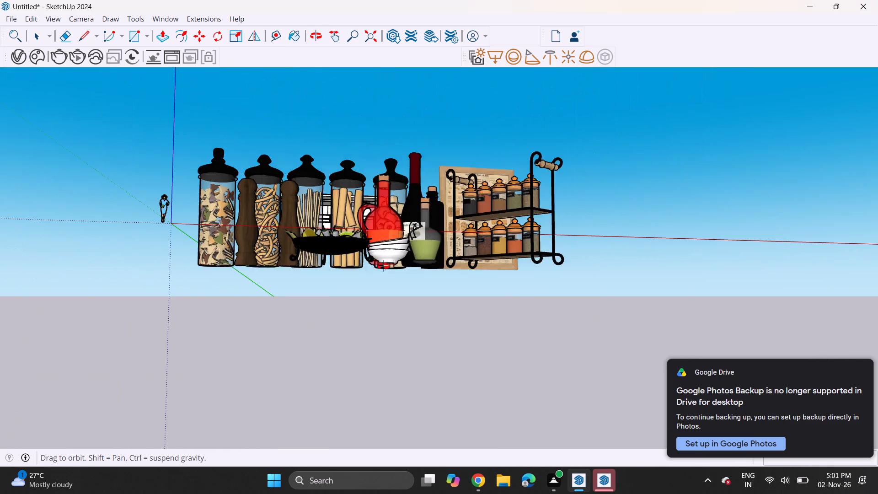
middle_drag(383, 266, 345, 320)
click(567, 235)
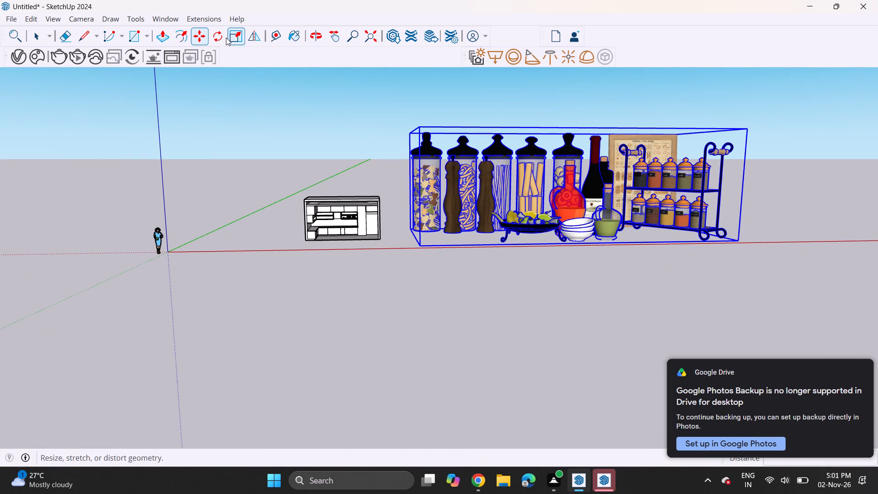
Scale the imported kitchen items down uniformly from a corner in two passes, to about 0.1 and by about 0.51.
click(232, 36)
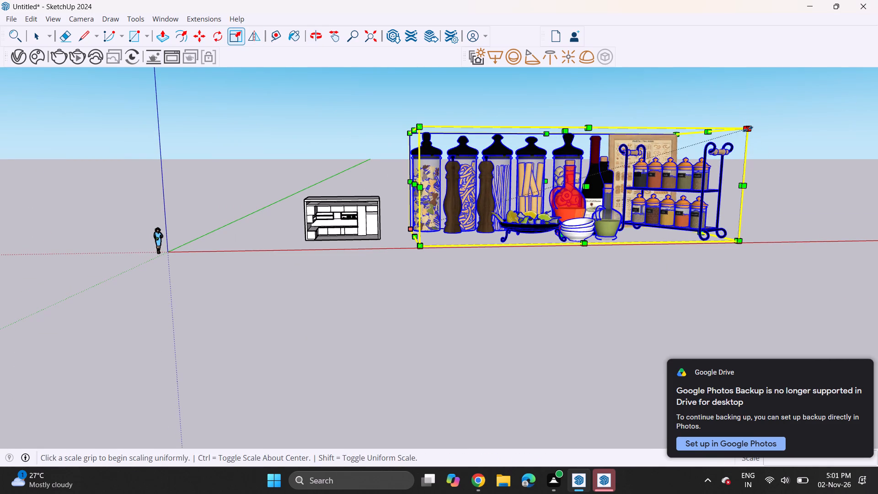
click(748, 129)
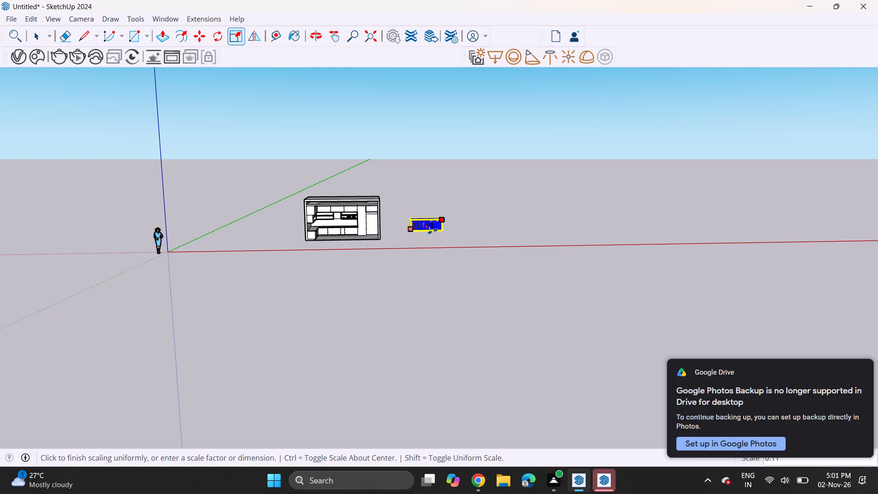
click(433, 231)
scroll(404, 220, up, 14)
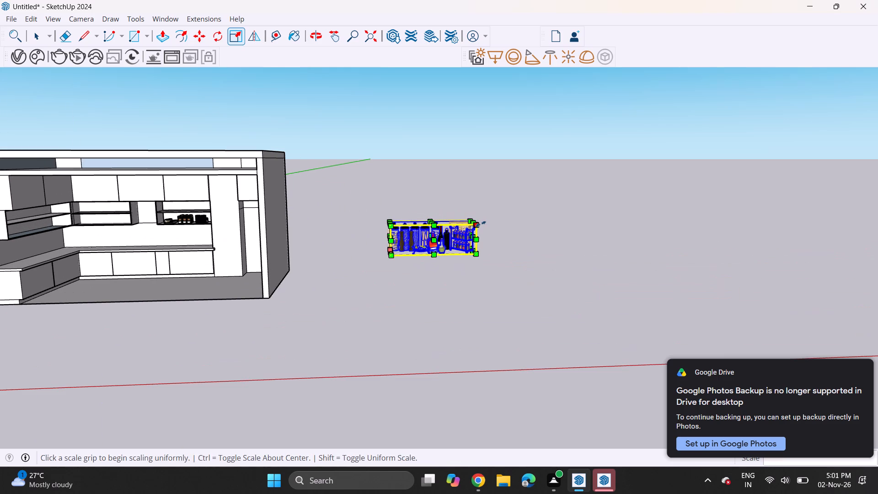
click(481, 224)
click(436, 246)
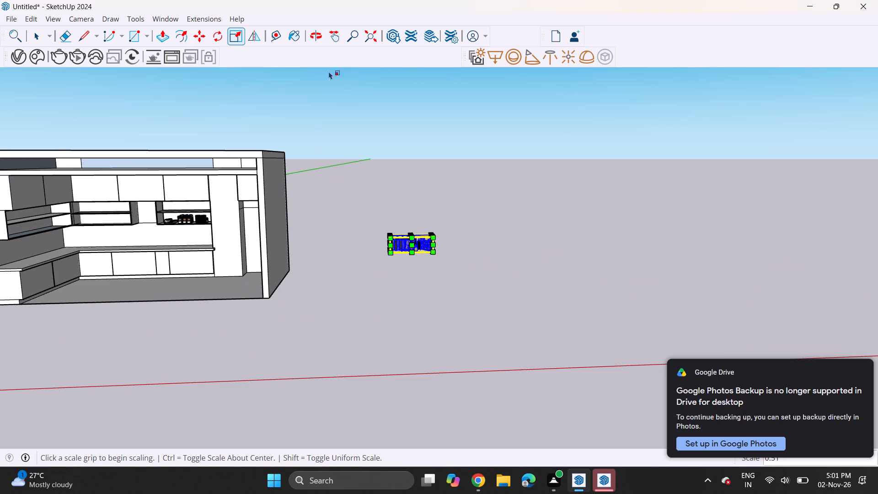
Move the kitchen items by their bottom corner onto the middle board of the shelf unit holding the bowls, cups and jars.
click(206, 32)
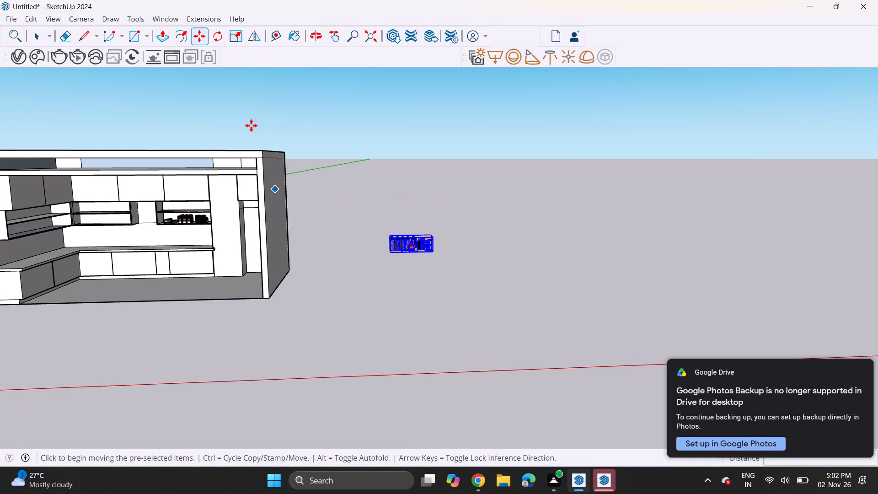
click(197, 43)
scroll(365, 253, up, 4)
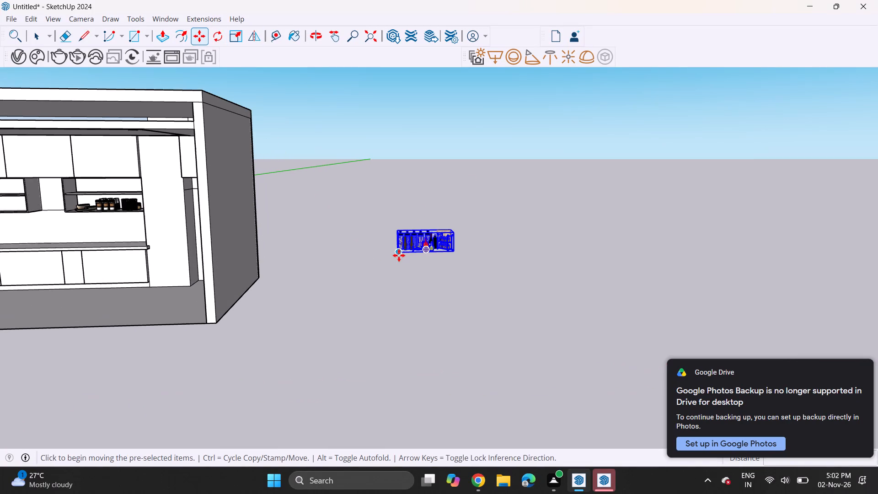
click(401, 255)
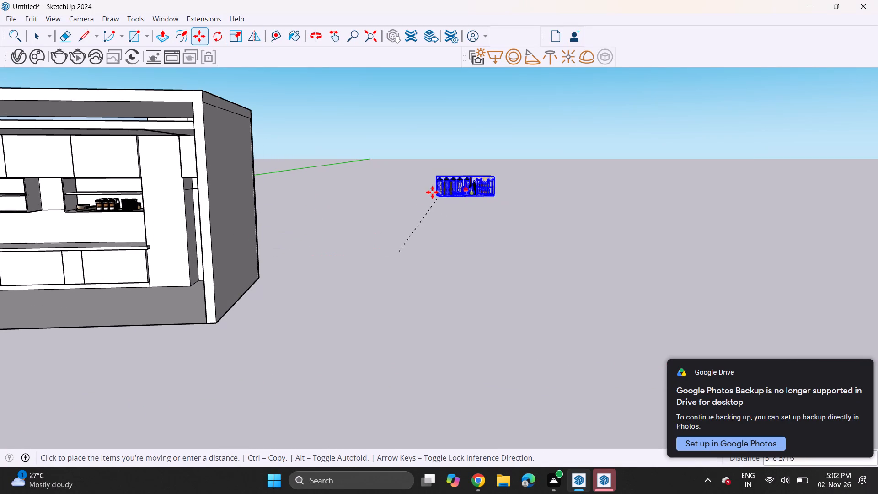
shift+middle_drag(448, 193, 621, 193)
scroll(332, 172, up, 4)
scroll(291, 204, up, 9)
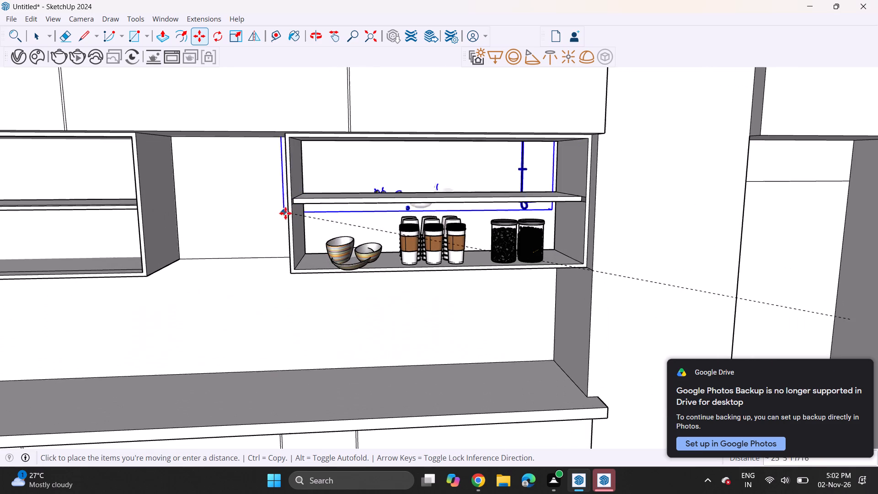
click(304, 196)
Scale the kitchen items down uniformly from opposite corners, finishing with about 0.87, so they fit within the upper compartment.
click(233, 33)
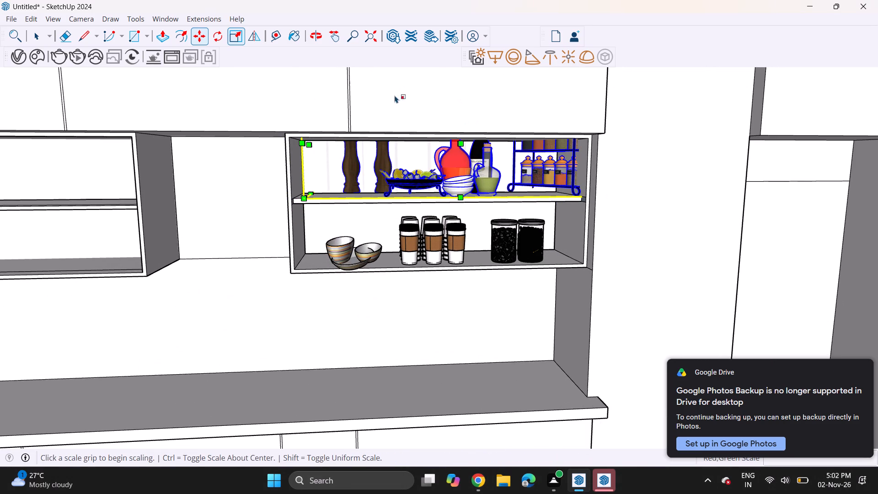
middle_drag(586, 139, 595, 73)
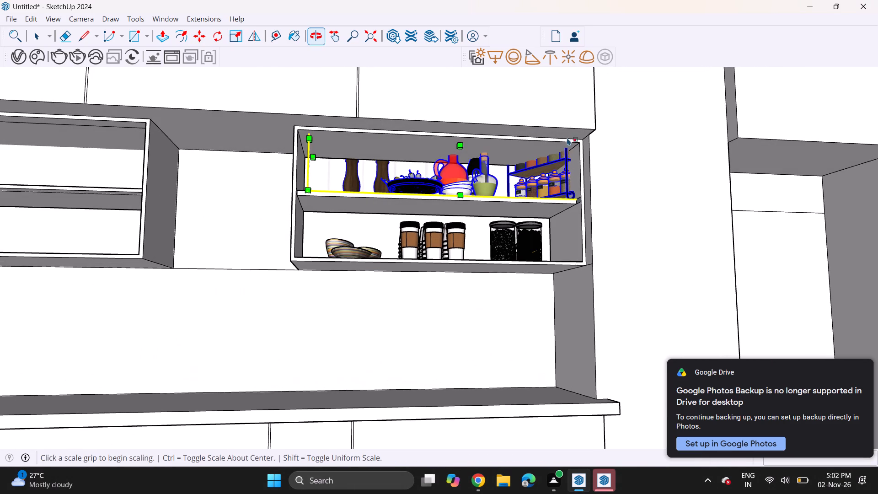
middle_drag(587, 125, 569, 166)
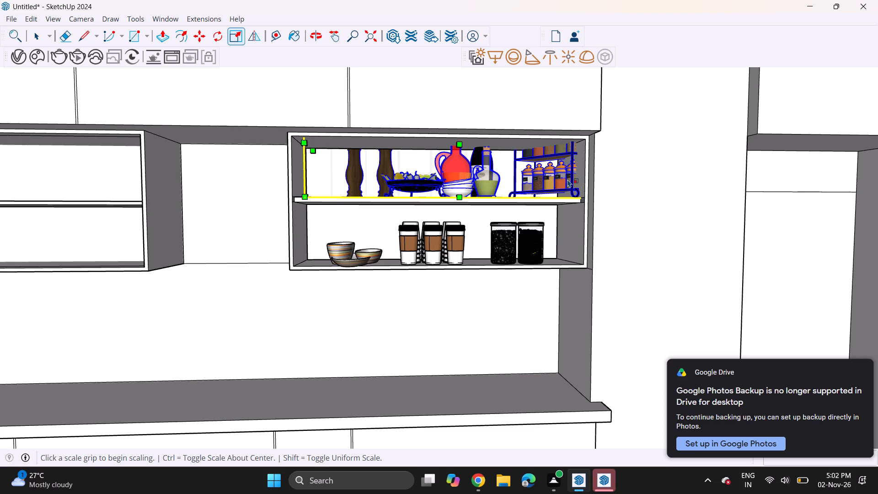
scroll(572, 130, down, 1)
middle_drag(572, 130, 566, 151)
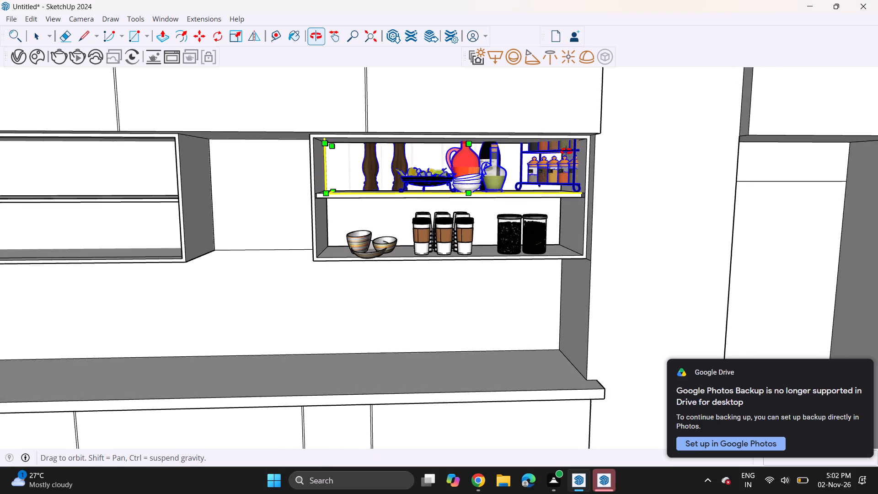
middle_drag(566, 151, 566, 152)
middle_drag(562, 145, 569, 93)
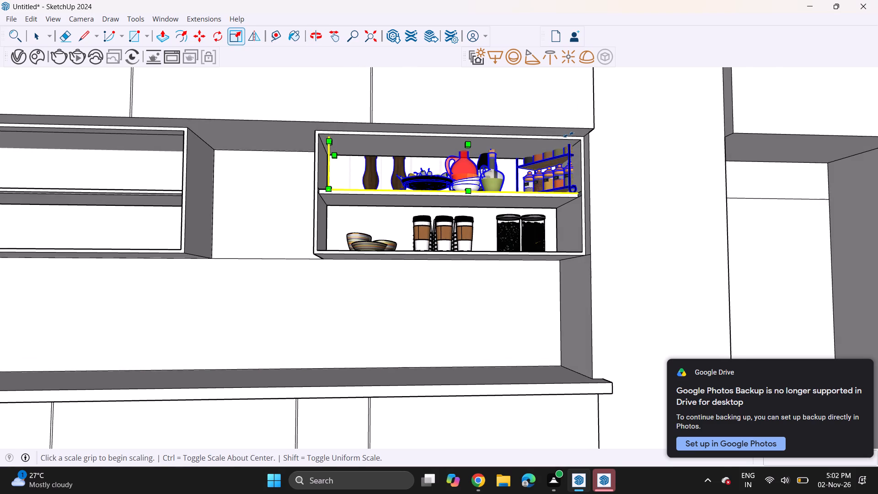
click(568, 134)
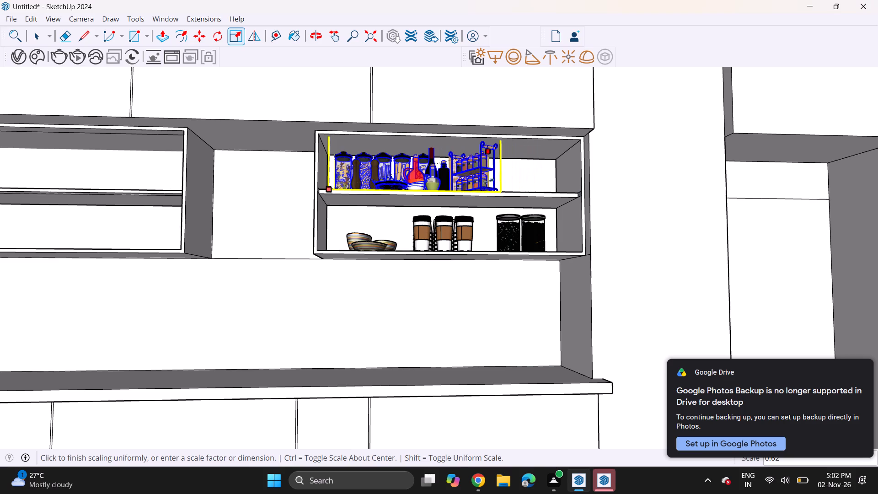
click(478, 185)
middle_drag(458, 155, 438, 204)
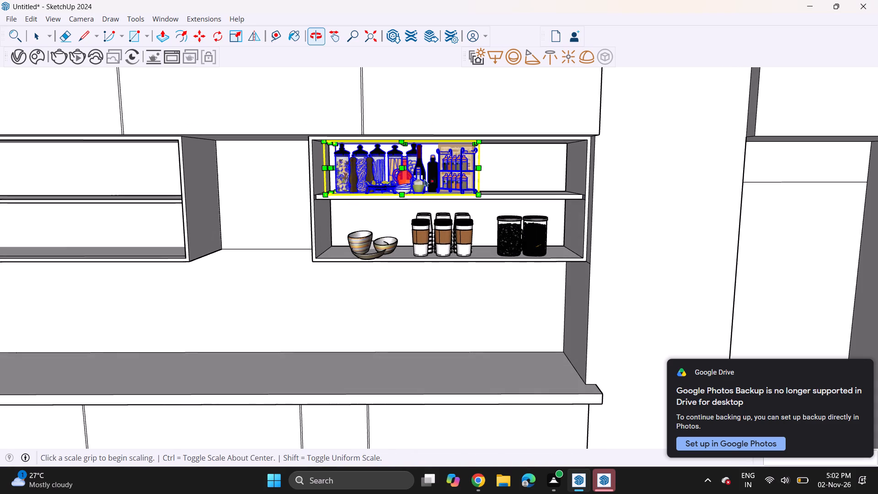
click(339, 145)
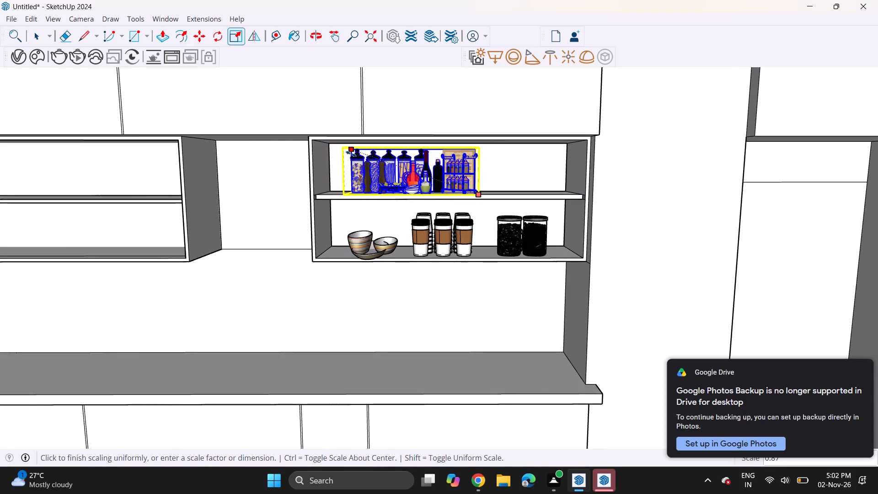
click(351, 154)
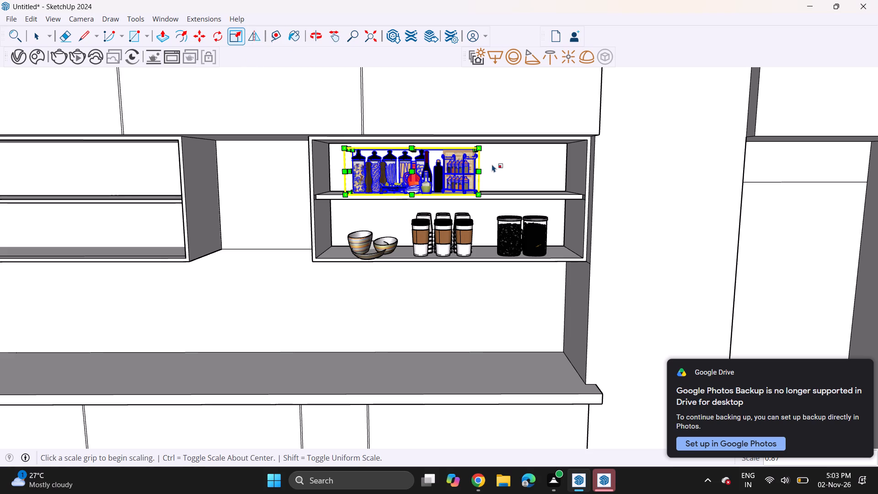
Stretch the kitchen items lengthwise along the red axis by about 1.38 to fill more of the middle board.
middle_drag(496, 176, 385, 177)
scroll(500, 178, up, 4)
click(466, 166)
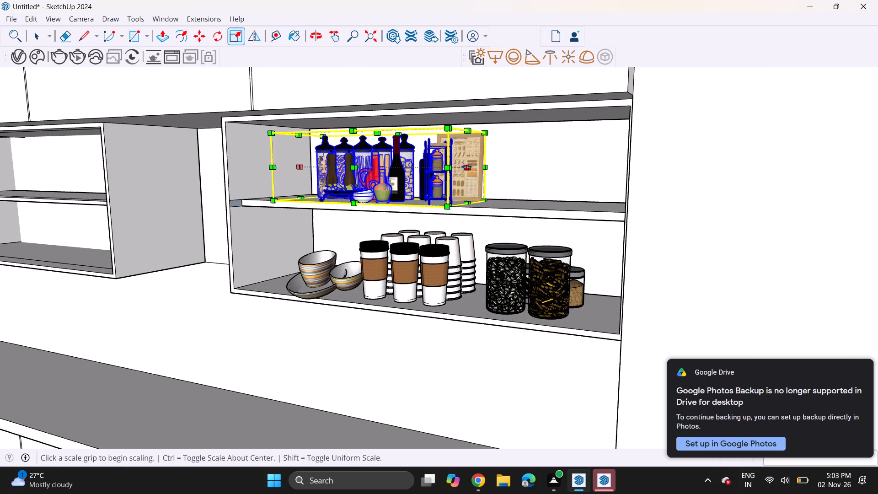
click(546, 173)
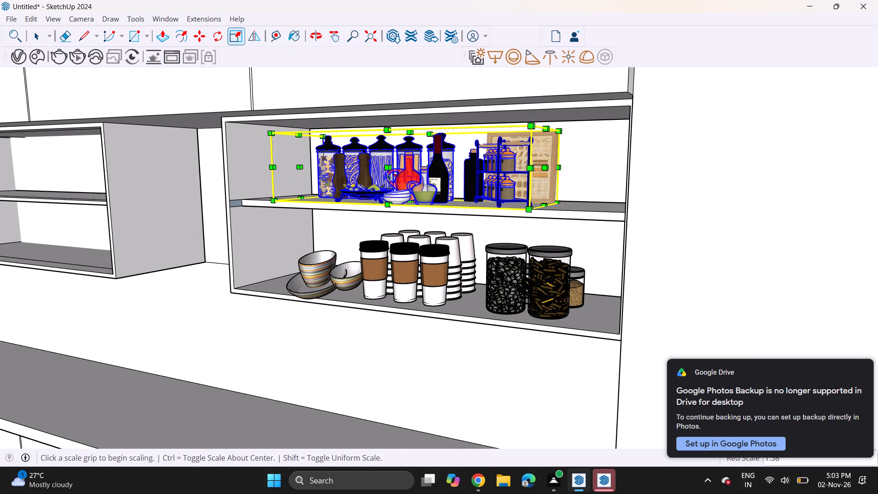
Reduce the depth of the kitchen items on the middle board along the green axis by about 0.5, and deselect them.
click(388, 165)
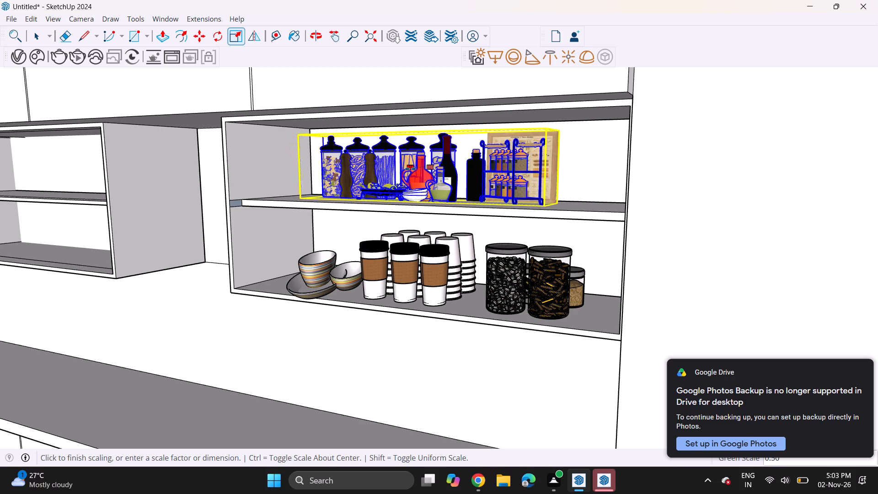
click(405, 169)
middle_drag(300, 187, 436, 187)
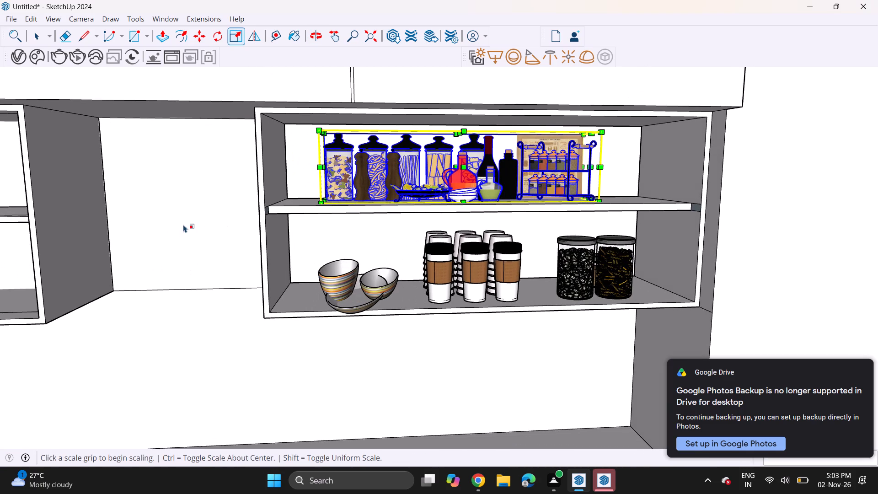
key(space)
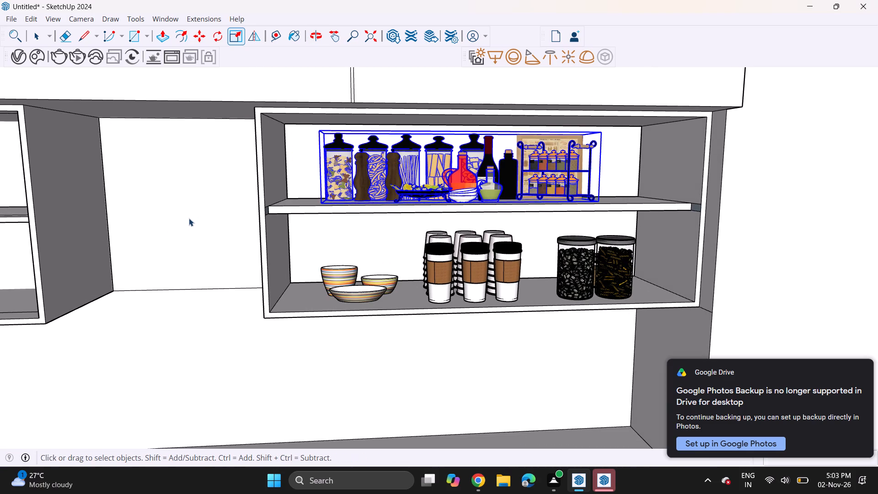
click(208, 215)
Import the Component_45 dinnerware set of plates, bowls and bottles from Downloads and place it on the countertop near the corner.
scroll(208, 215, down, 5)
middle_drag(206, 221, 343, 215)
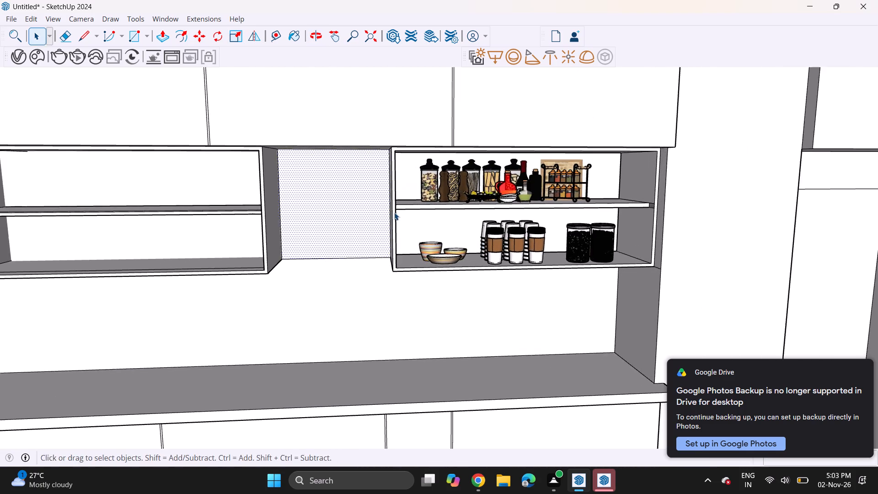
middle_drag(394, 212, 300, 210)
shift+middle_drag(282, 206, 476, 212)
middle_drag(494, 214, 546, 208)
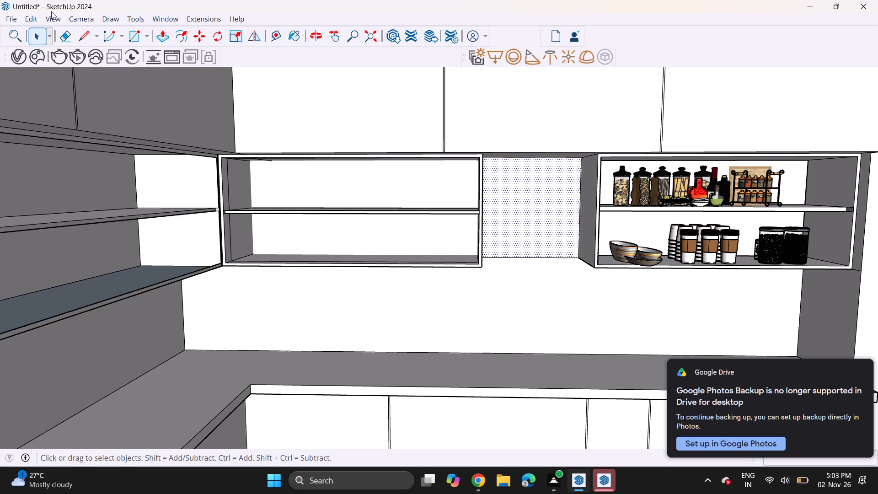
click(13, 15)
click(43, 183)
scroll(207, 177, down, 19)
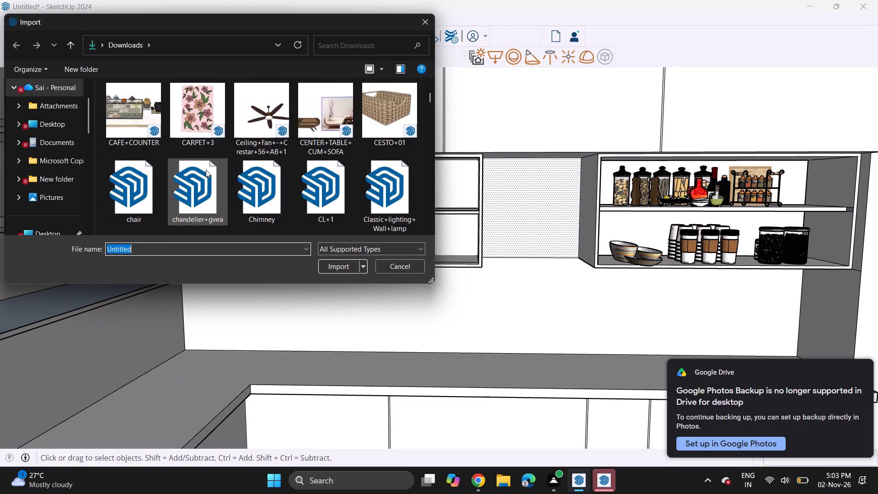
scroll(206, 170, down, 13)
scroll(206, 170, down, 20)
scroll(206, 170, down, 4)
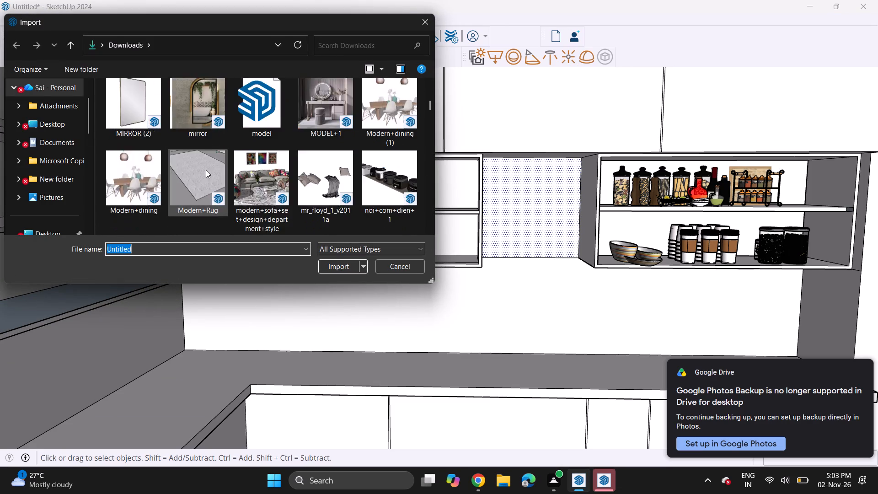
scroll(206, 170, down, 15)
scroll(206, 170, down, 13)
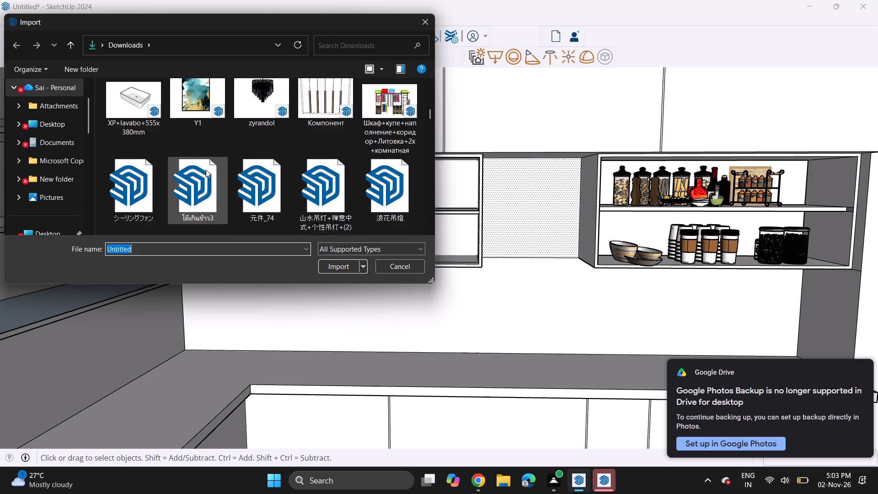
scroll(206, 170, down, 19)
scroll(206, 170, down, 5)
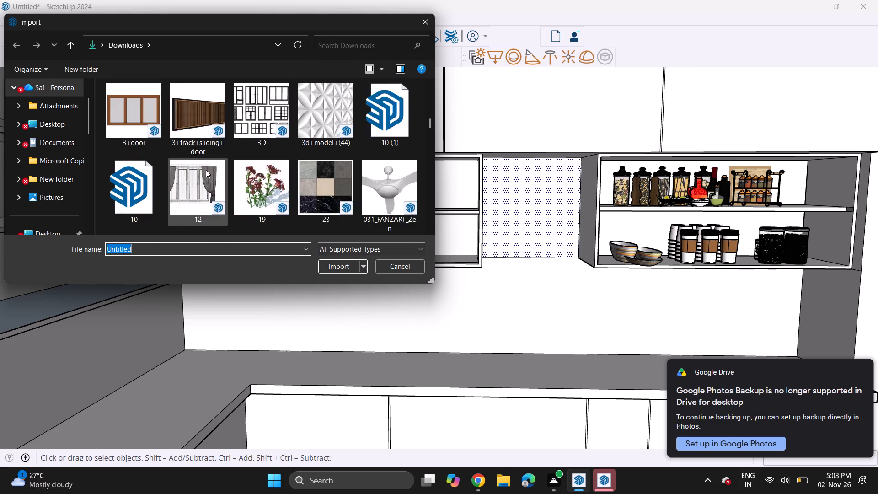
scroll(206, 170, down, 16)
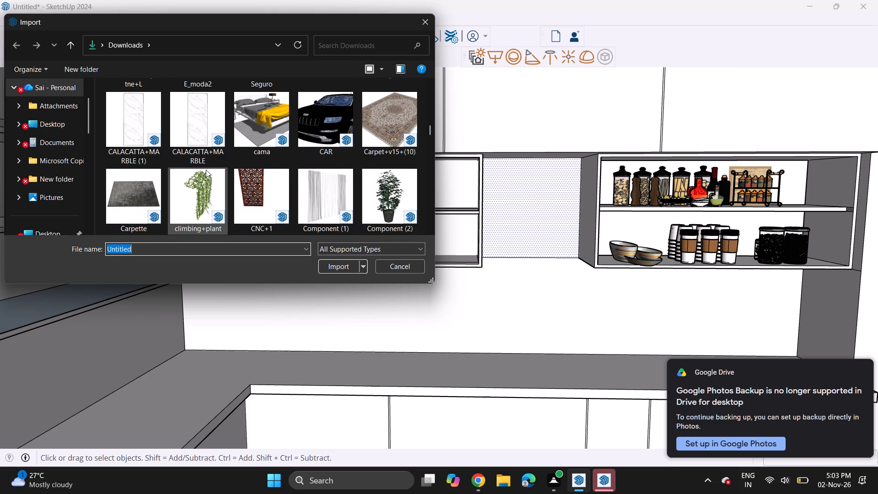
scroll(206, 170, down, 6)
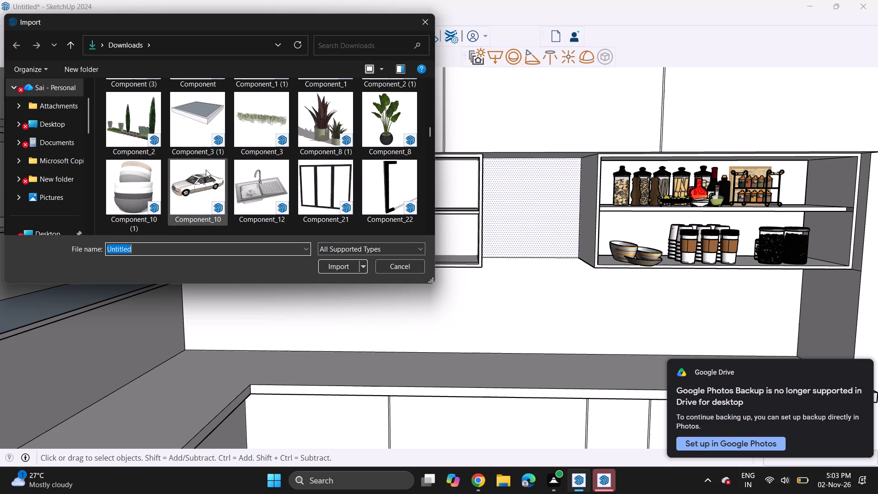
scroll(206, 170, down, 5)
scroll(206, 170, up, 3)
scroll(206, 170, down, 6)
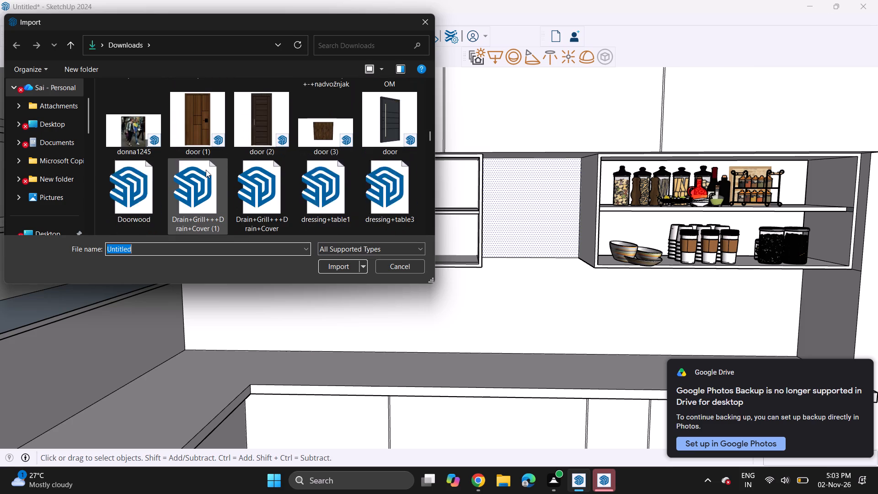
scroll(206, 170, down, 4)
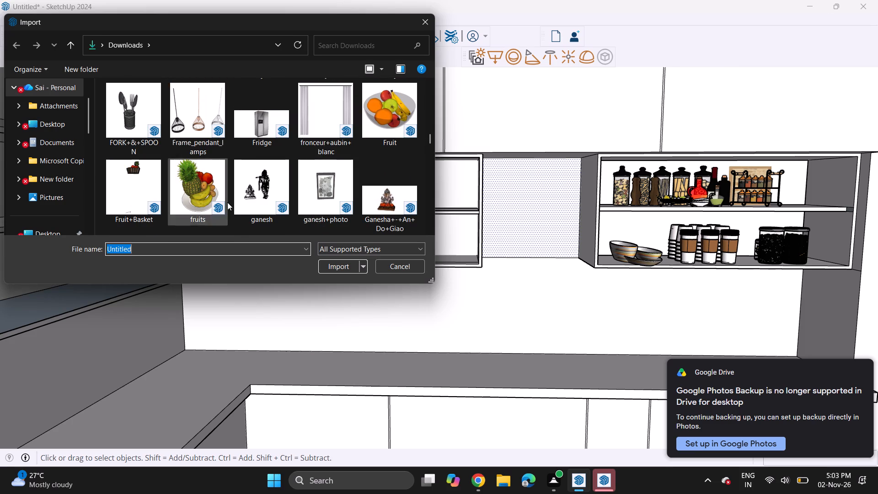
scroll(254, 148, down, 3)
scroll(258, 163, up, 3)
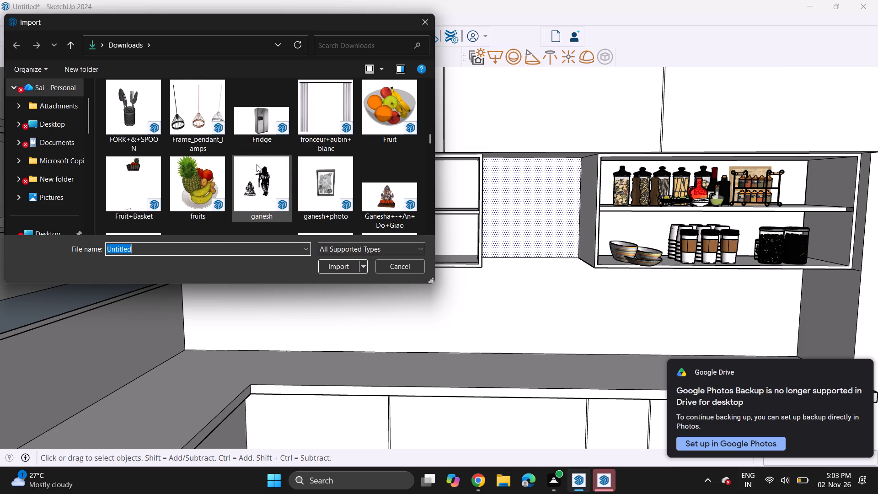
scroll(257, 164, up, 5)
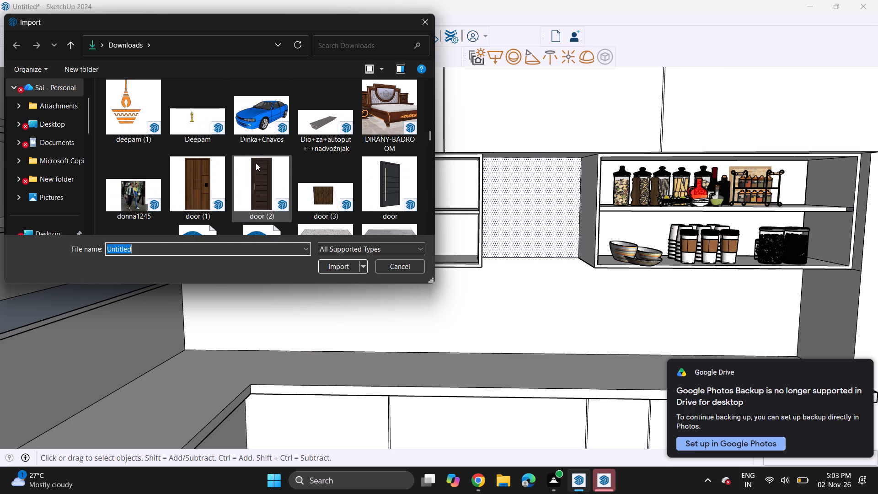
scroll(271, 161, up, 4)
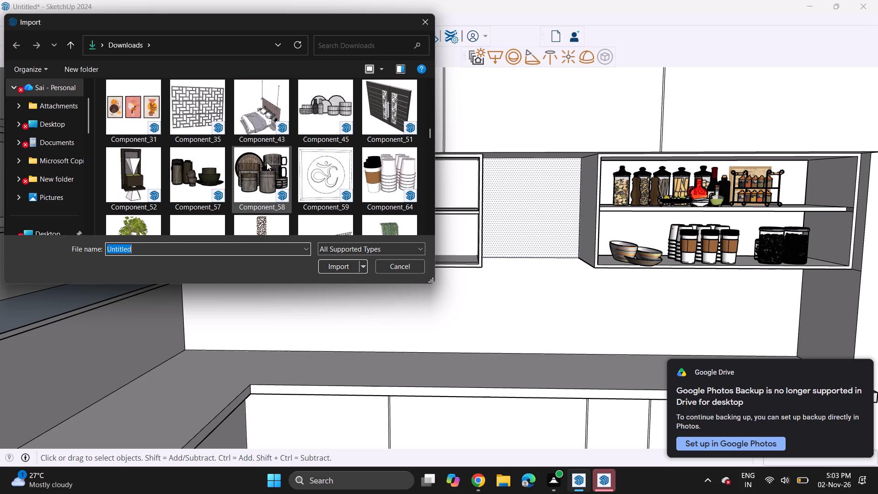
click(212, 177)
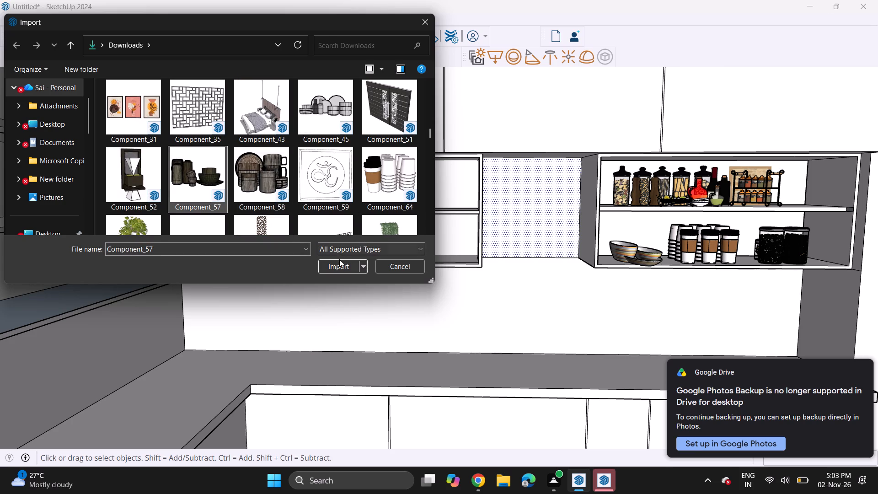
click(322, 103)
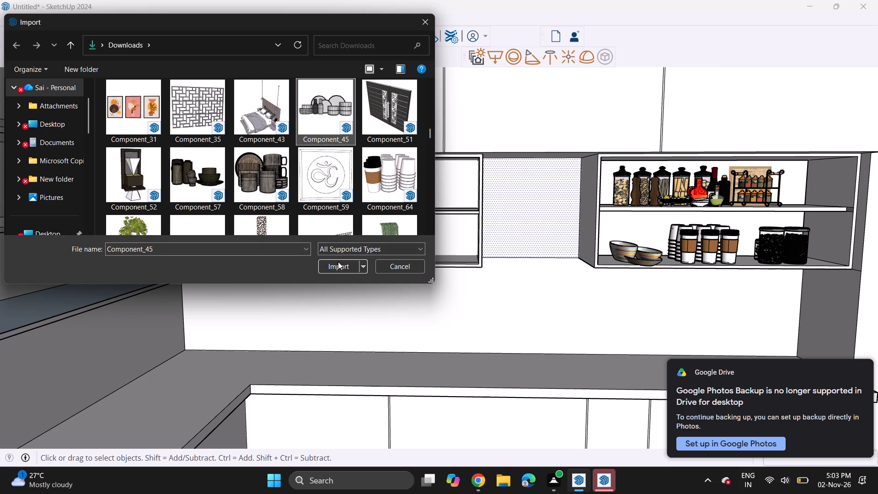
click(337, 267)
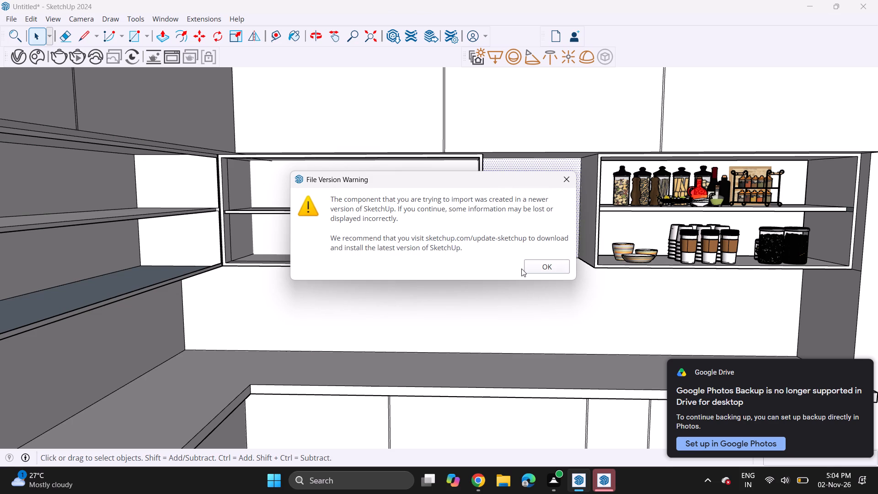
click(551, 265)
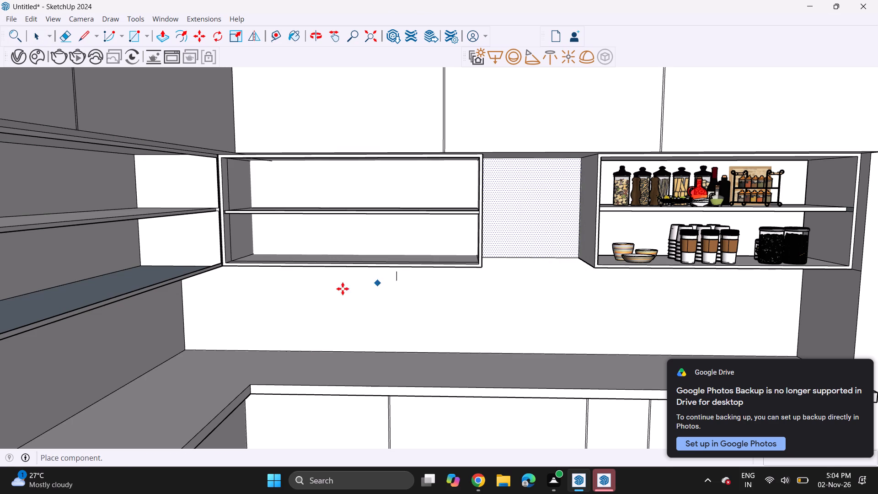
click(164, 395)
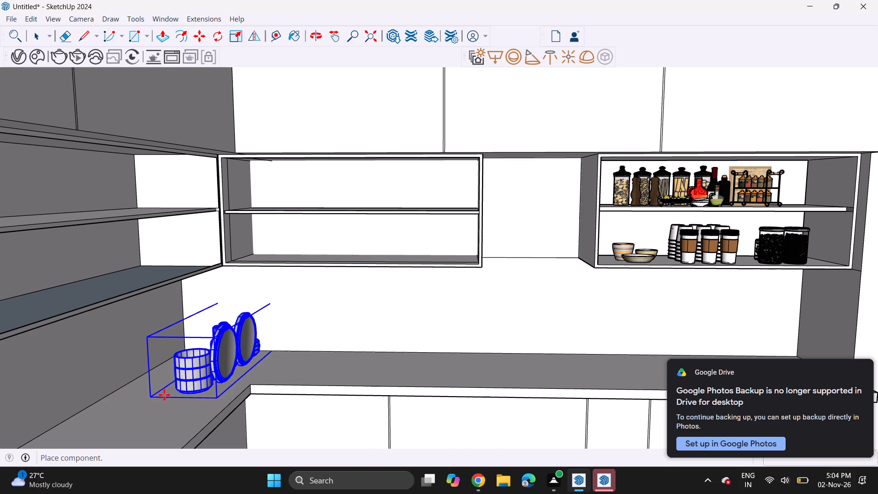
Rotate the dinnerware set 90 degrees in the horizontal plane so it runs parallel to the back wall.
click(221, 34)
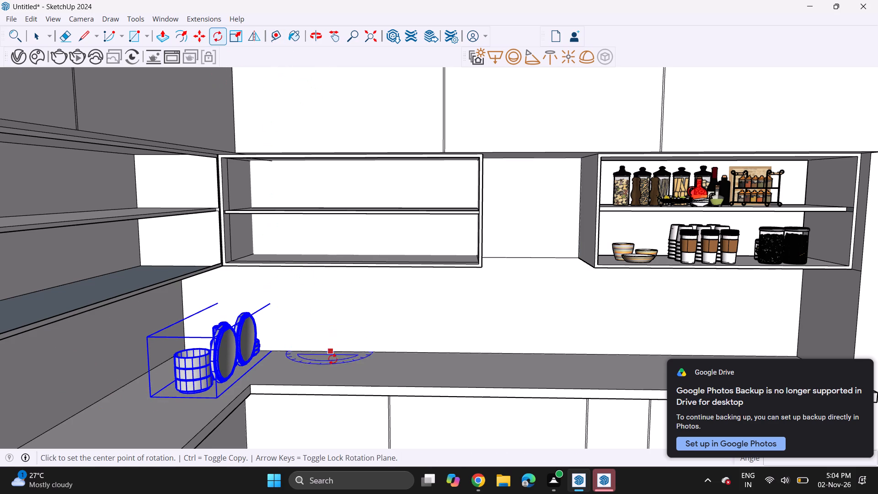
click(331, 369)
click(370, 372)
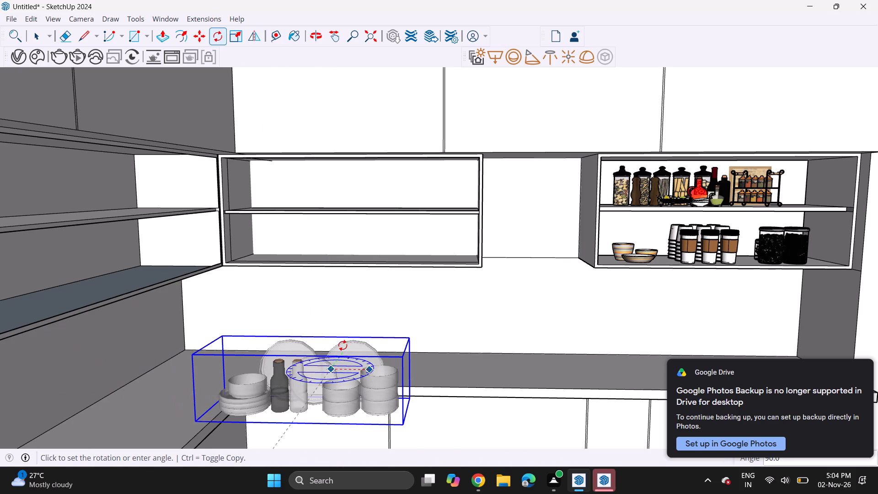
click(342, 345)
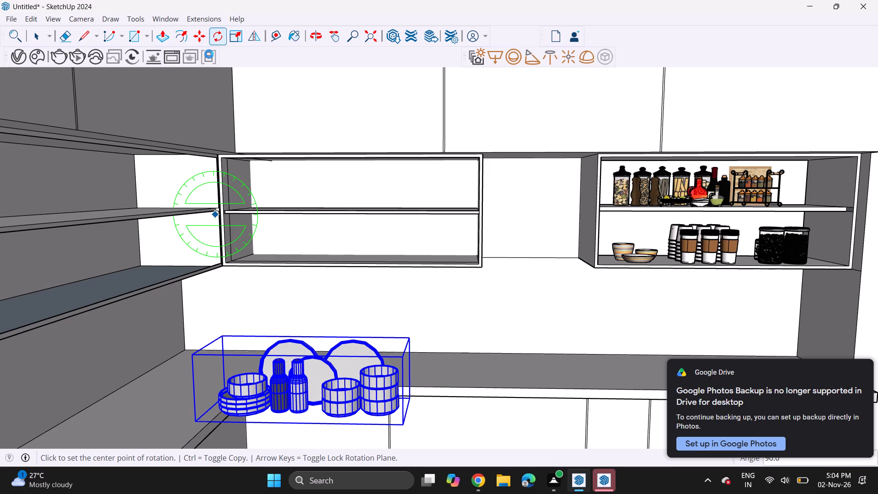
Move the dinnerware set by its bottom corner onto the bottom board of the empty shelf unit beside the corner.
click(201, 38)
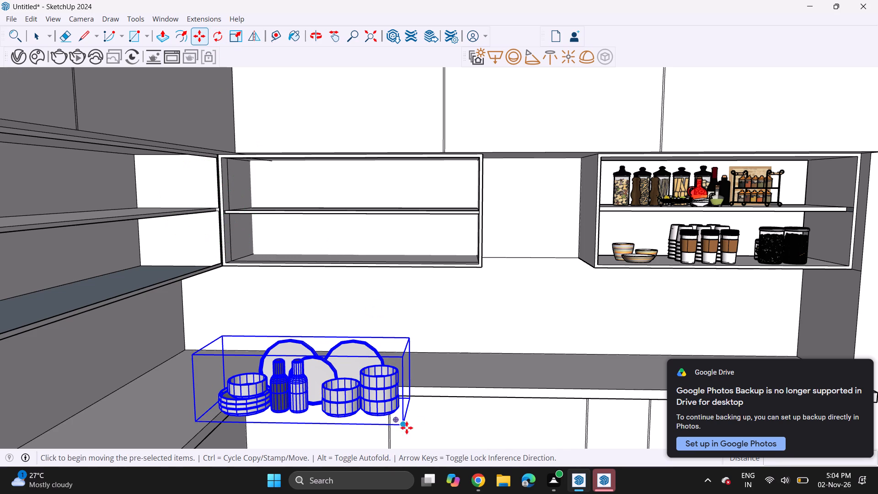
click(403, 426)
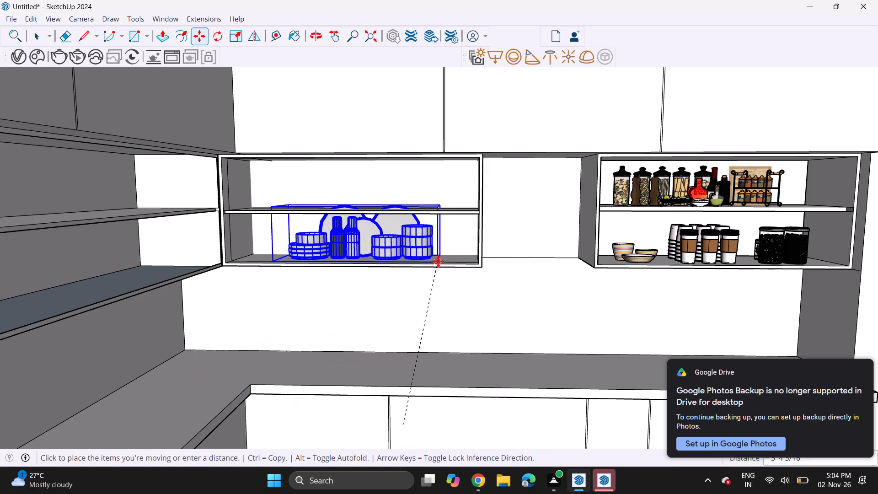
click(438, 261)
Scale the dinnerware set down uniformly by about 0.74 to fit the lower compartment, and stretch it along its green axis by about 1.15.
click(235, 36)
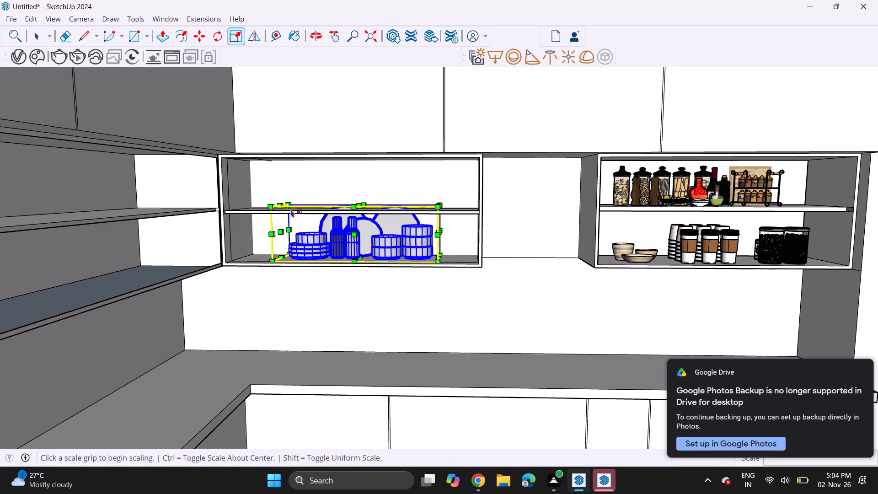
click(290, 205)
click(324, 224)
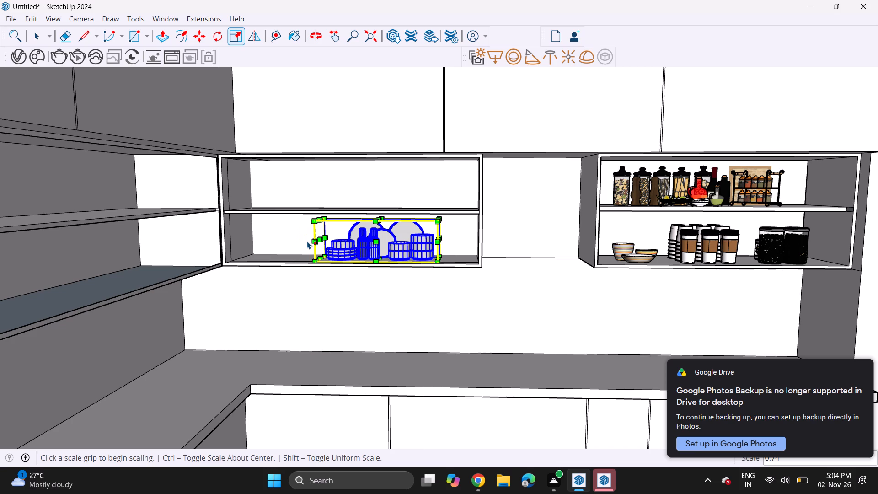
click(321, 240)
click(302, 239)
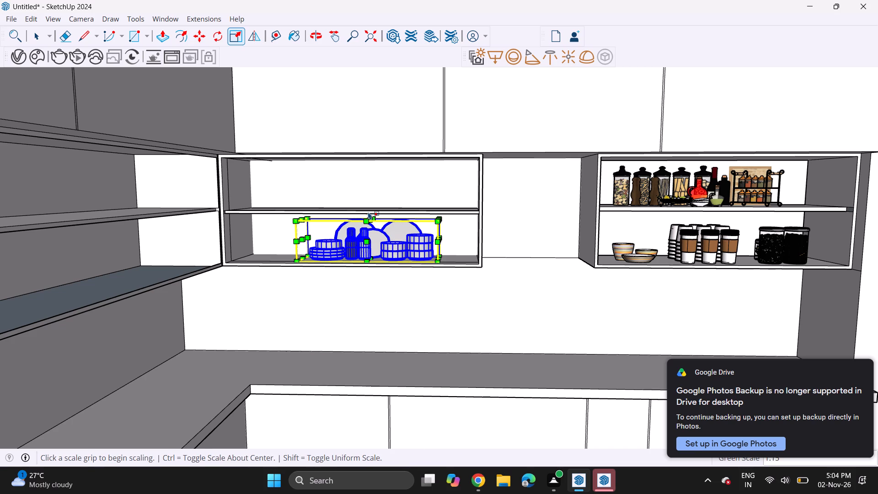
click(374, 220)
click(373, 220)
Import the Food+jars (2) canister set from Downloads and place it on the middle shelf, directly above the dinnerware set.
click(12, 18)
click(98, 180)
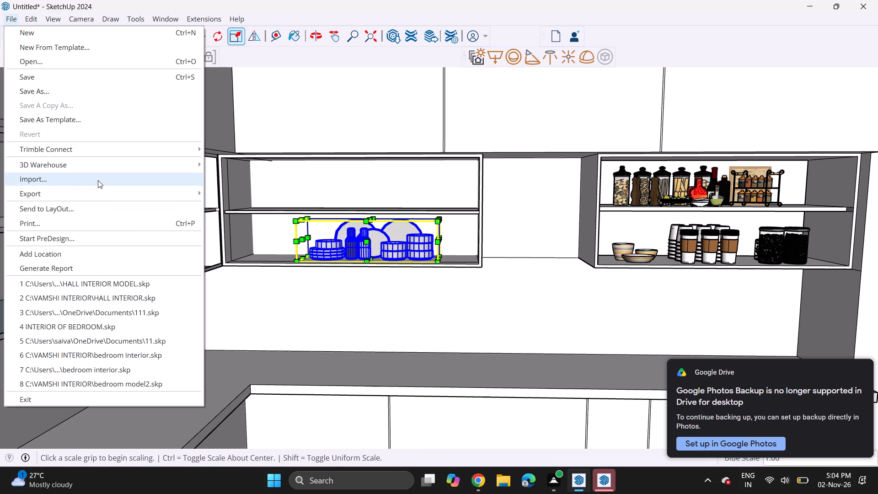
scroll(203, 225, down, 11)
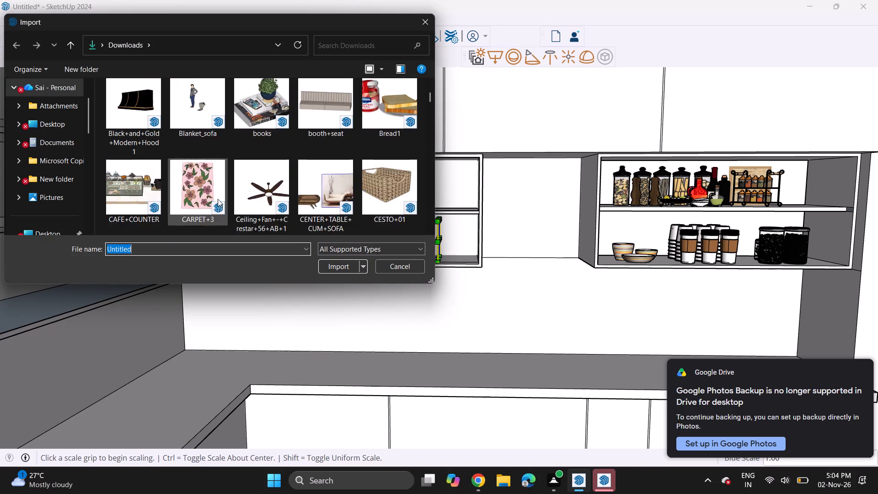
scroll(218, 199, down, 20)
scroll(218, 199, down, 17)
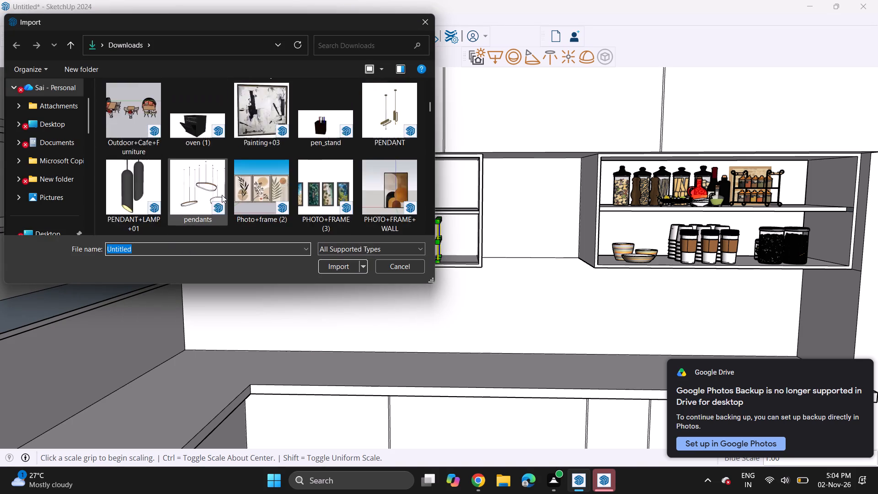
scroll(222, 195, down, 18)
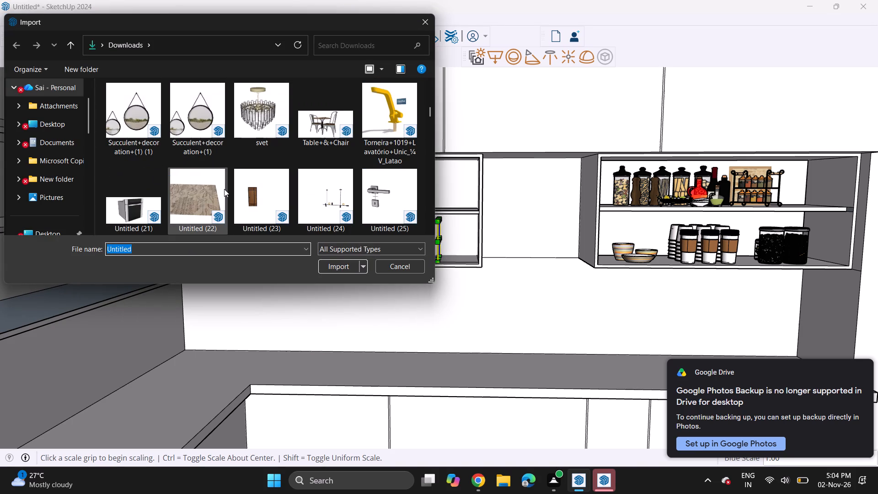
scroll(224, 189, down, 6)
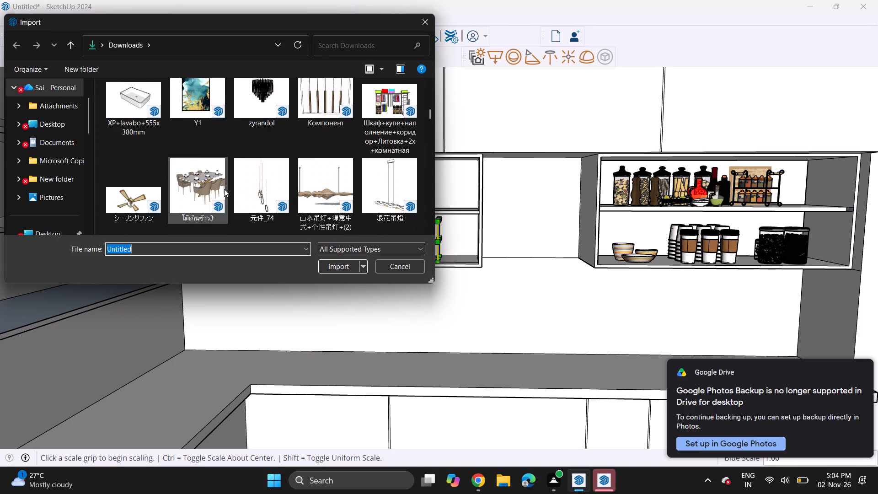
scroll(224, 189, down, 11)
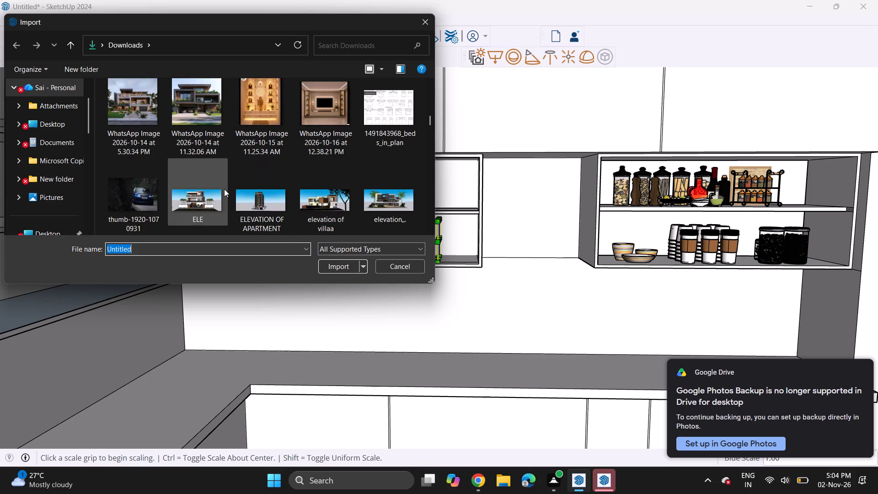
scroll(224, 189, down, 14)
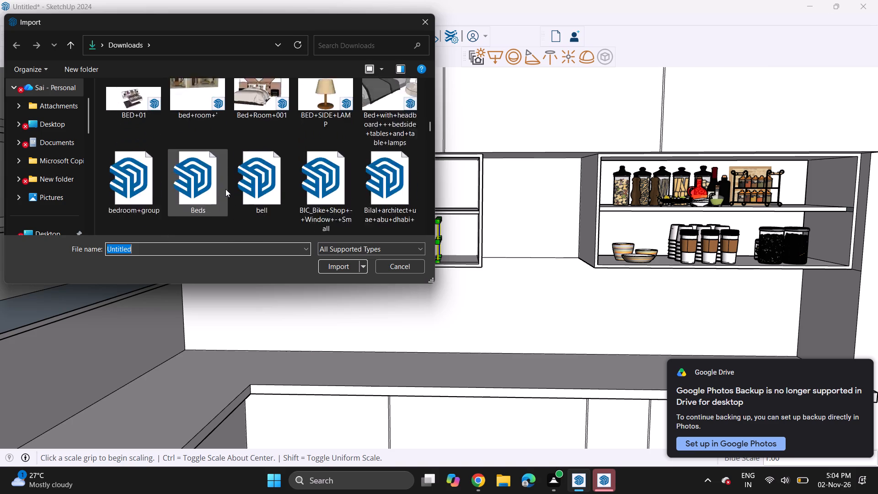
scroll(225, 189, down, 12)
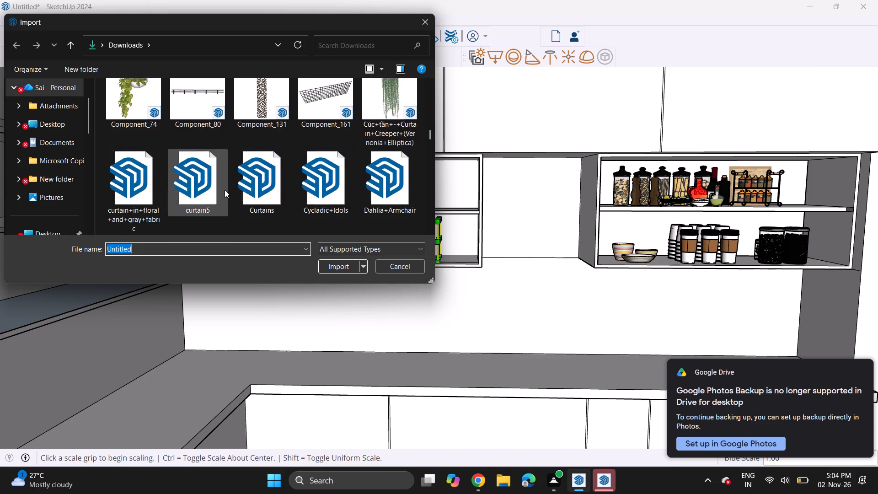
scroll(225, 190, down, 5)
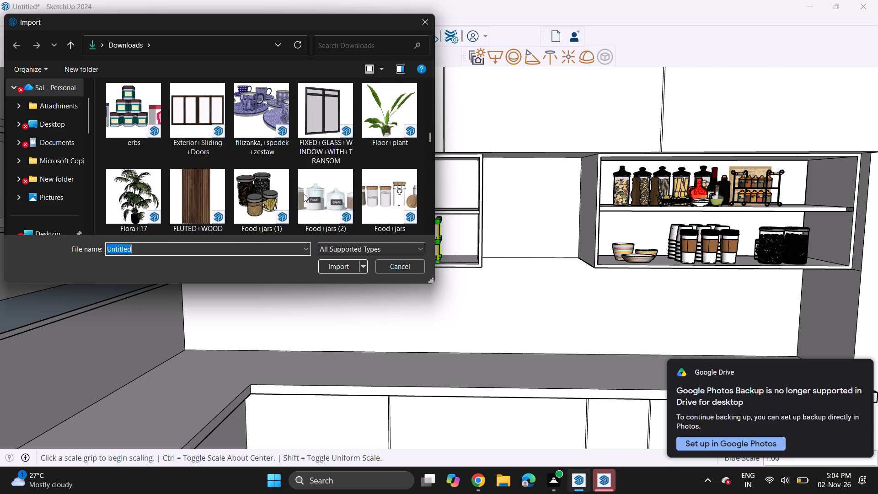
click(314, 203)
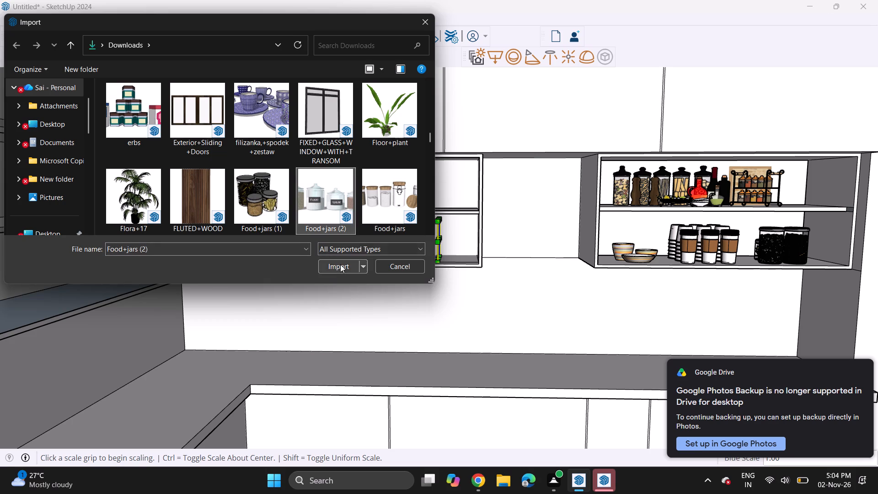
click(340, 264)
middle_drag(231, 204, 258, 237)
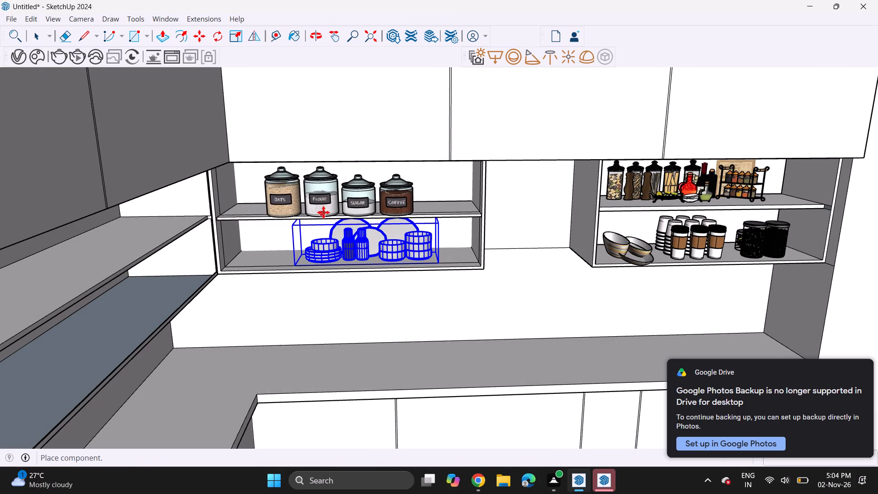
click(333, 209)
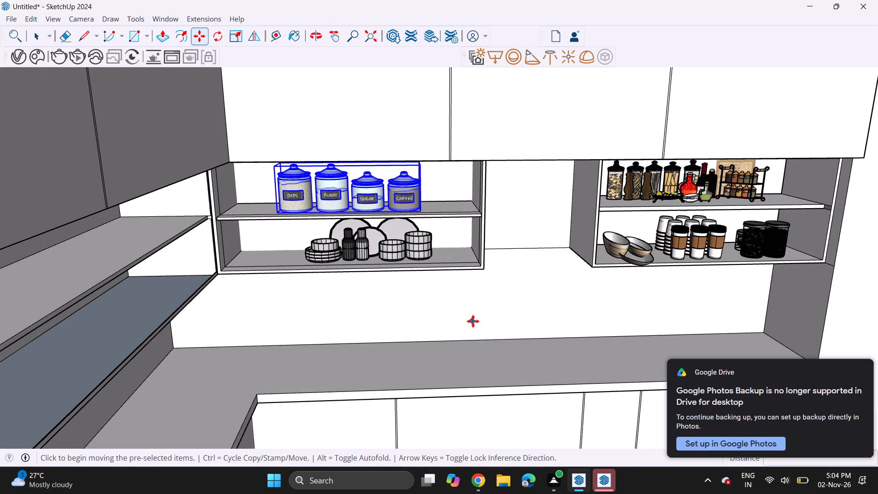
key(space)
drag(489, 302, 479, 283)
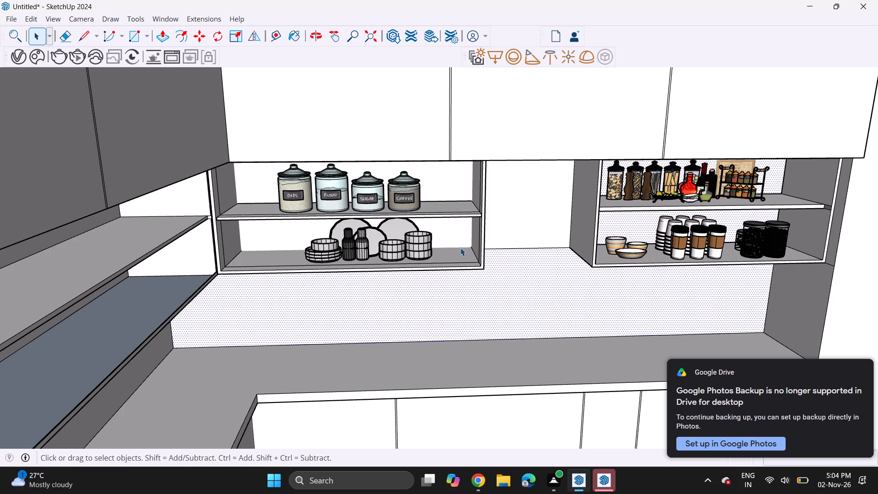
Examine the whole kitchen from its open front, including the empty shelf unit on the side wall.
middle_drag(466, 308, 387, 236)
scroll(385, 236, down, 11)
shift+middle_drag(409, 257, 444, 259)
middle_drag(452, 259, 433, 259)
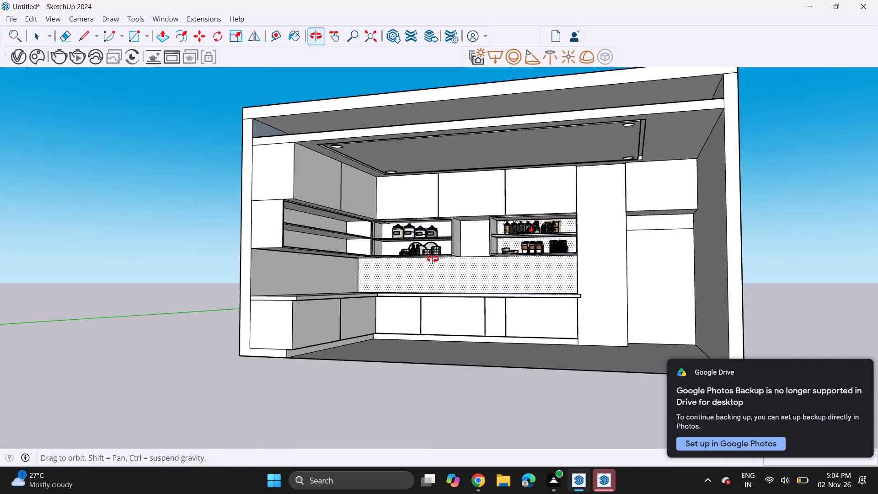
middle_drag(433, 259, 343, 279)
shift+middle_drag(337, 273, 434, 281)
middle_drag(462, 282, 422, 284)
scroll(414, 267, up, 3)
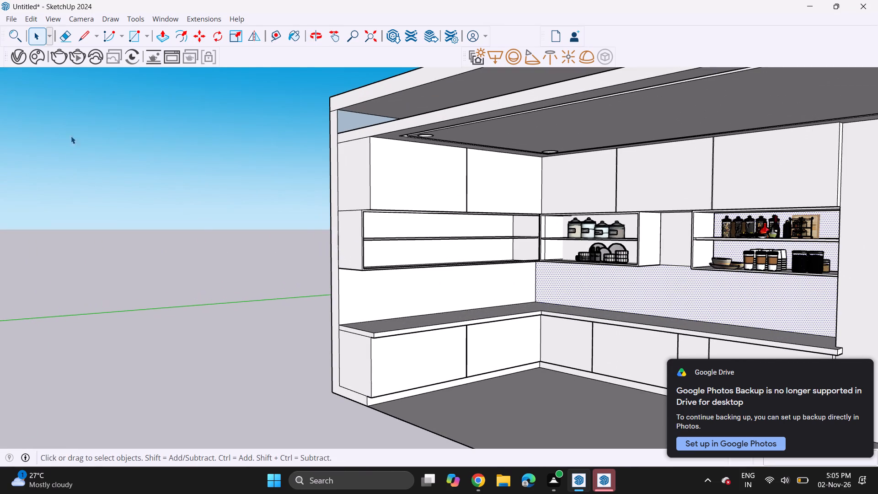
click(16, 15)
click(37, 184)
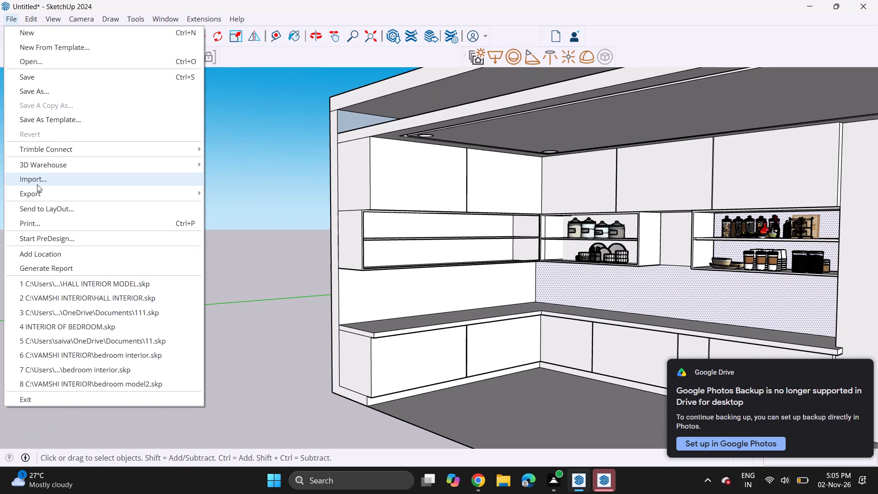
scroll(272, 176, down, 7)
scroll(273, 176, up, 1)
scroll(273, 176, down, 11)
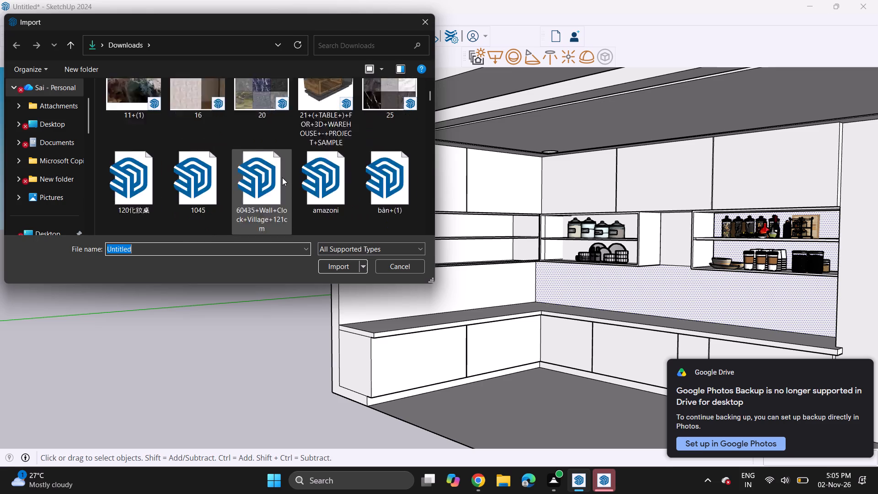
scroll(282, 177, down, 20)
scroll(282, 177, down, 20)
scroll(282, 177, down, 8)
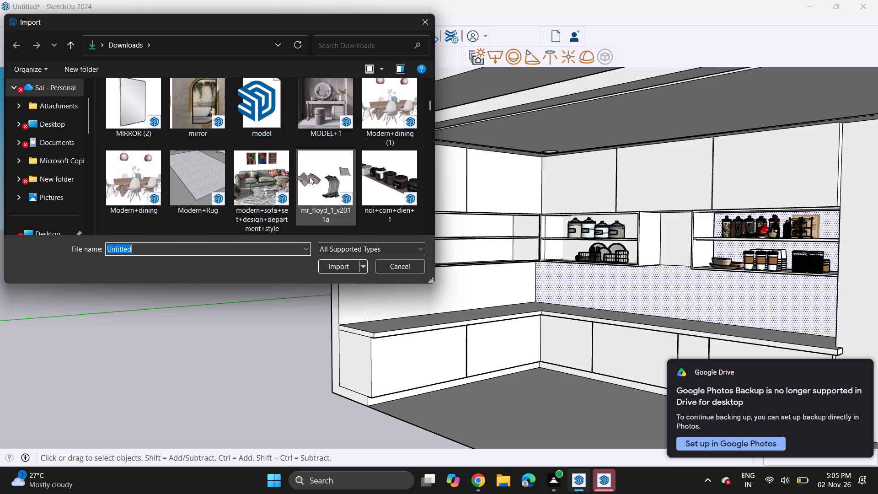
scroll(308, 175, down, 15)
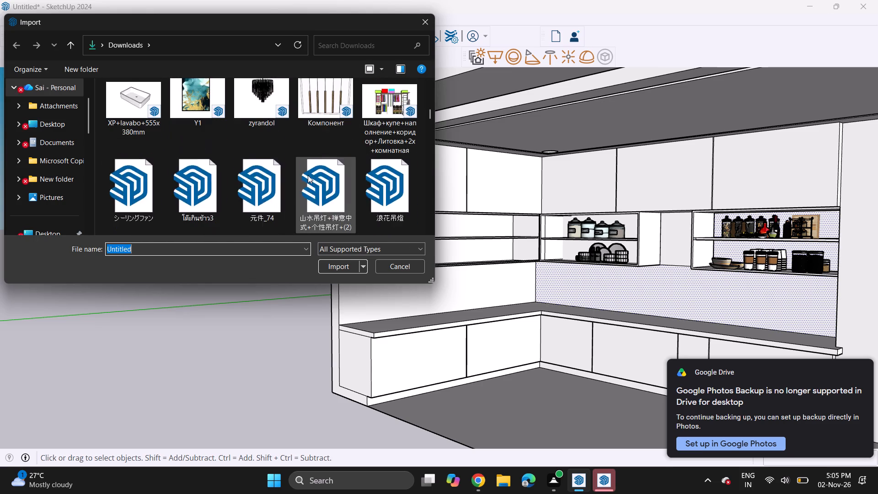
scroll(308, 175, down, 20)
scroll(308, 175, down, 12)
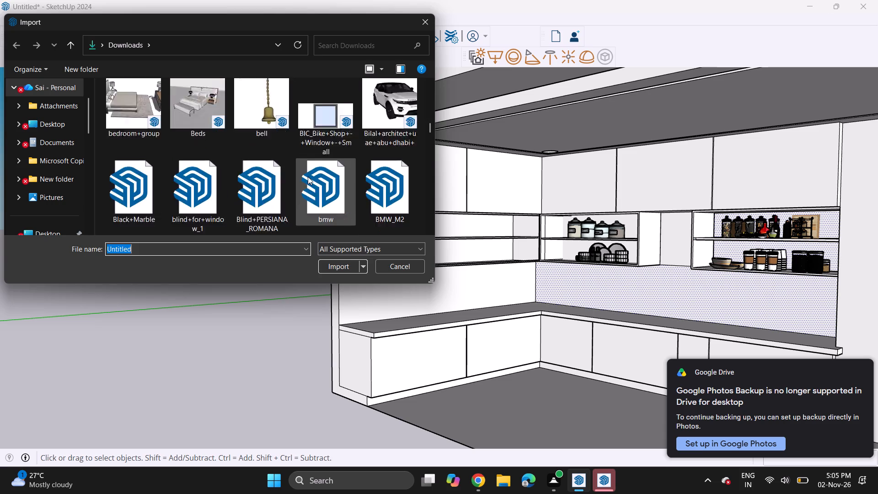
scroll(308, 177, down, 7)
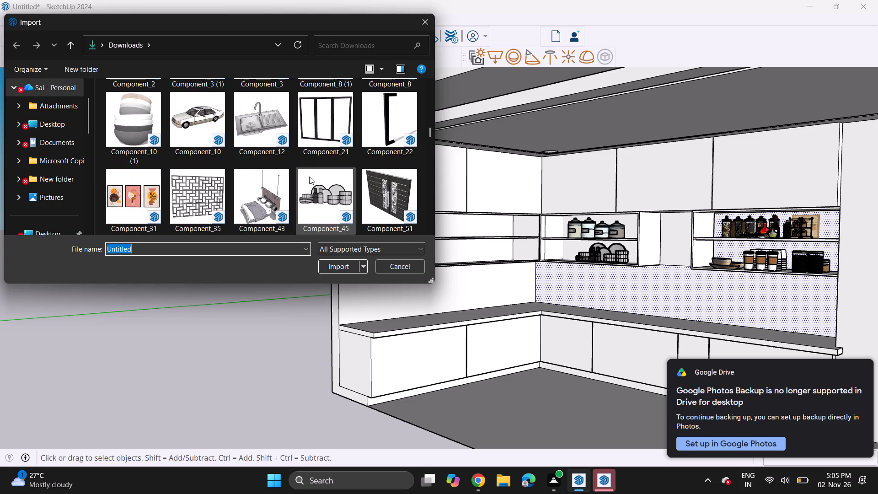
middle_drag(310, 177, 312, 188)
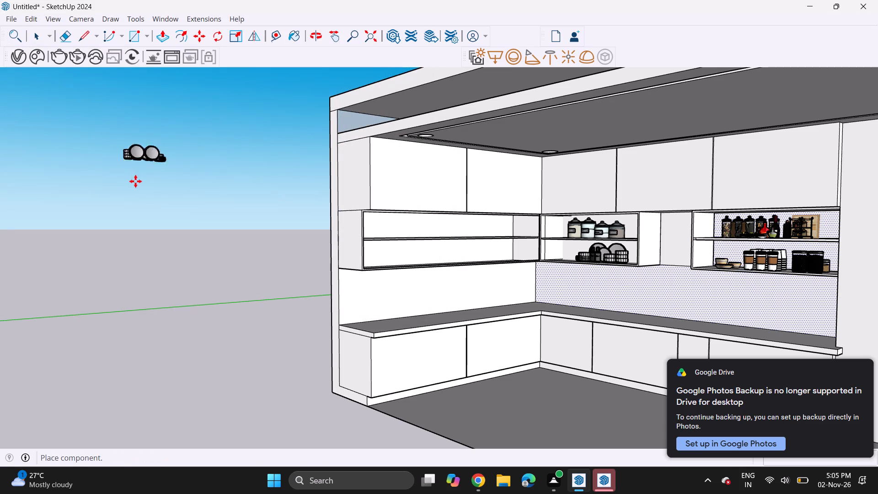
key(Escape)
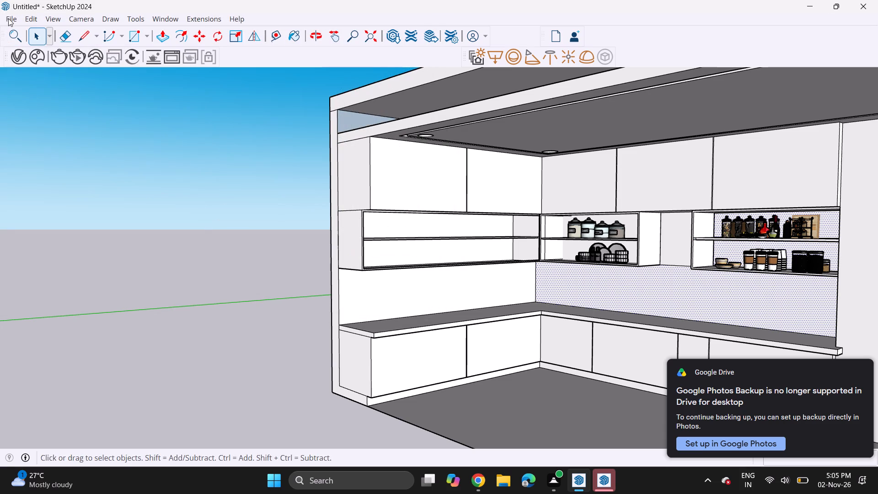
Import the Food+jars model from Downloads and place it in the open beside the kitchen.
click(8, 18)
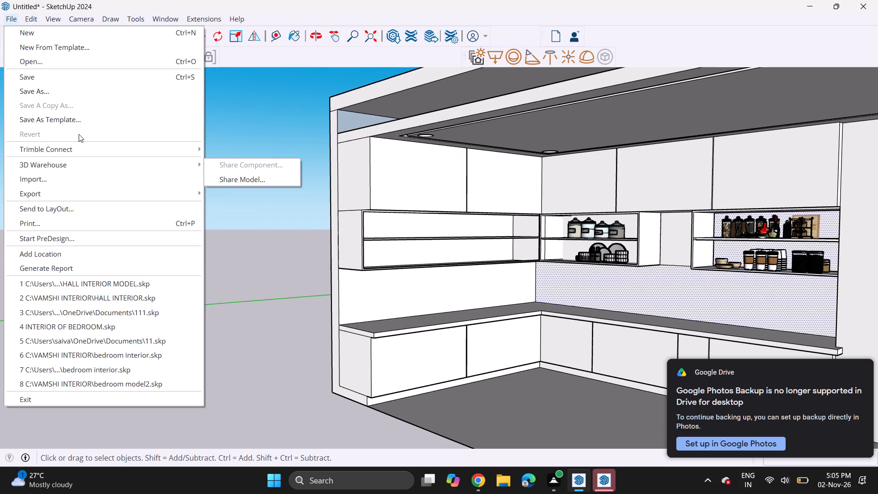
click(64, 183)
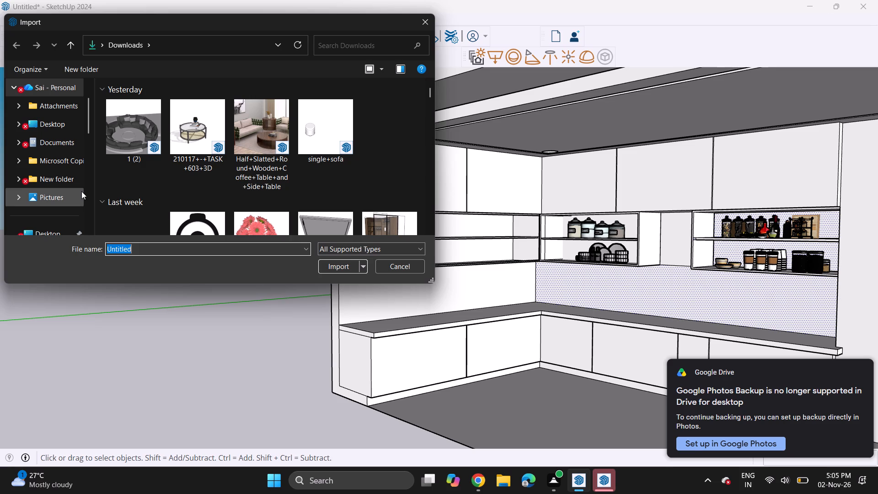
scroll(210, 167, down, 7)
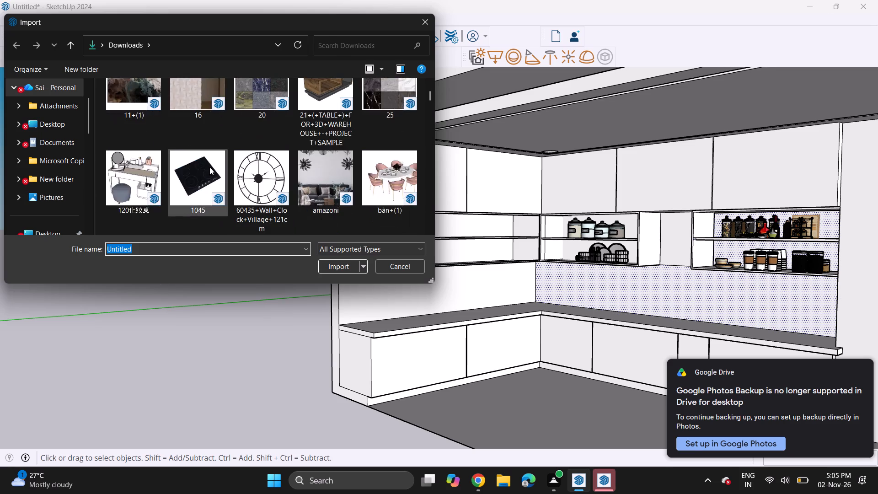
scroll(209, 167, down, 17)
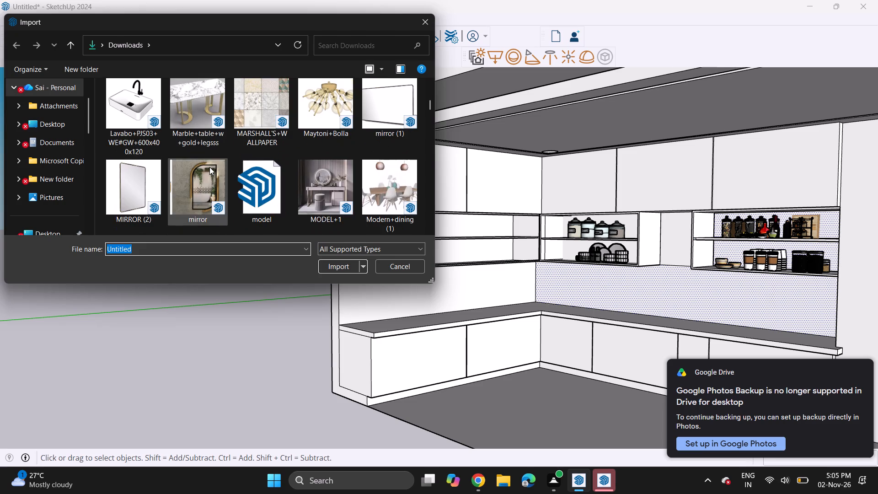
scroll(209, 167, down, 11)
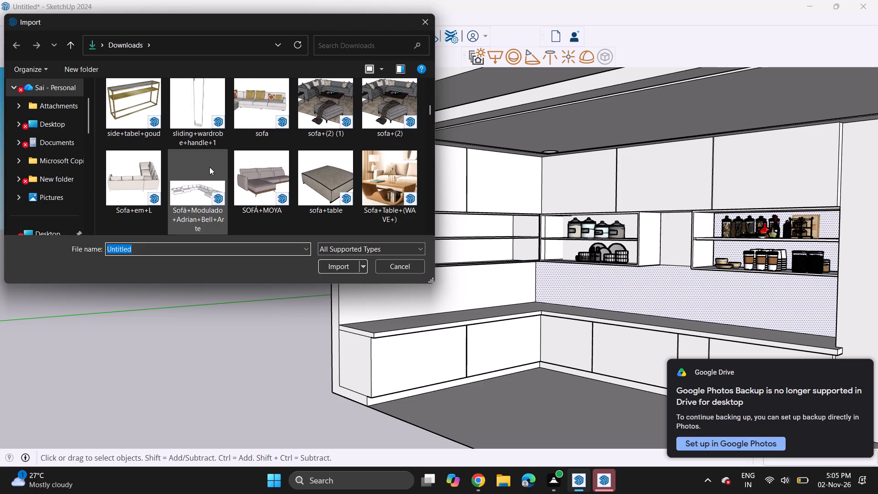
scroll(221, 161, down, 5)
scroll(223, 161, up, 1)
scroll(223, 161, down, 5)
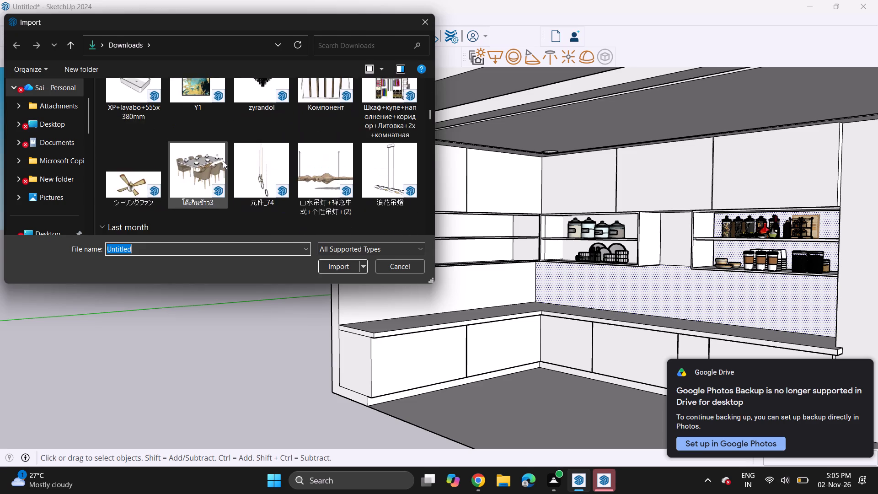
scroll(223, 161, down, 18)
scroll(223, 161, down, 5)
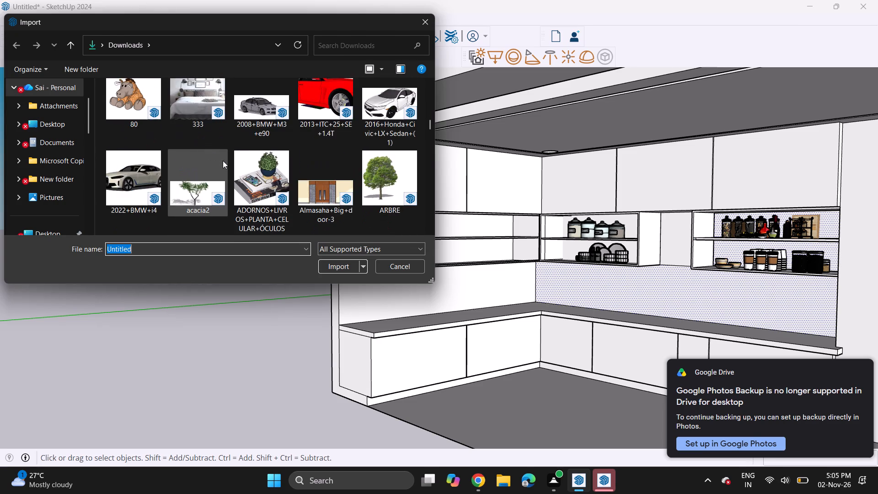
scroll(223, 161, down, 3)
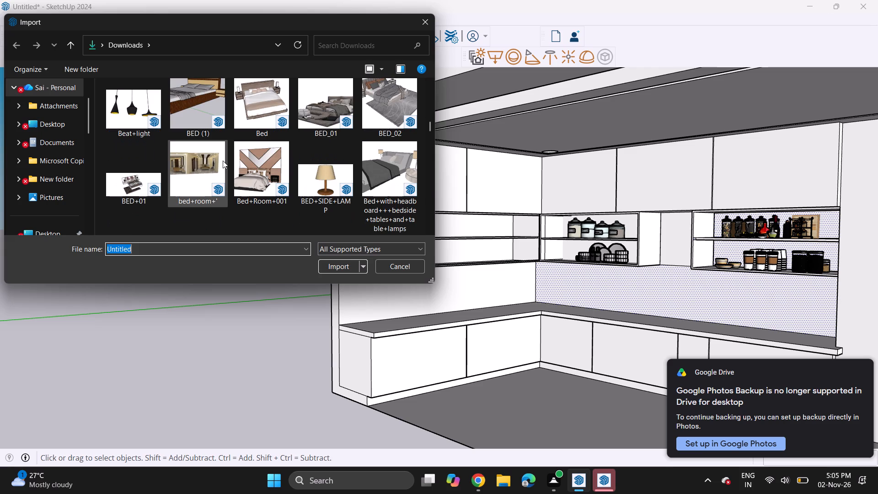
scroll(222, 165, down, 2)
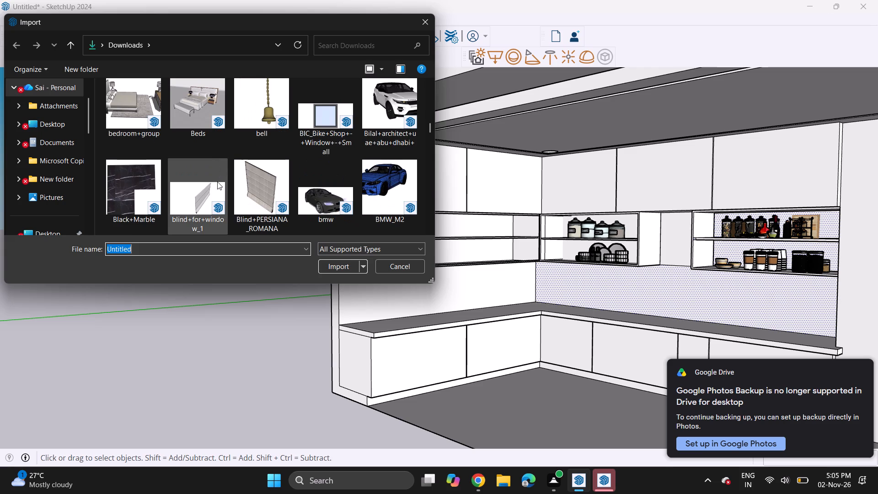
scroll(215, 189, down, 4)
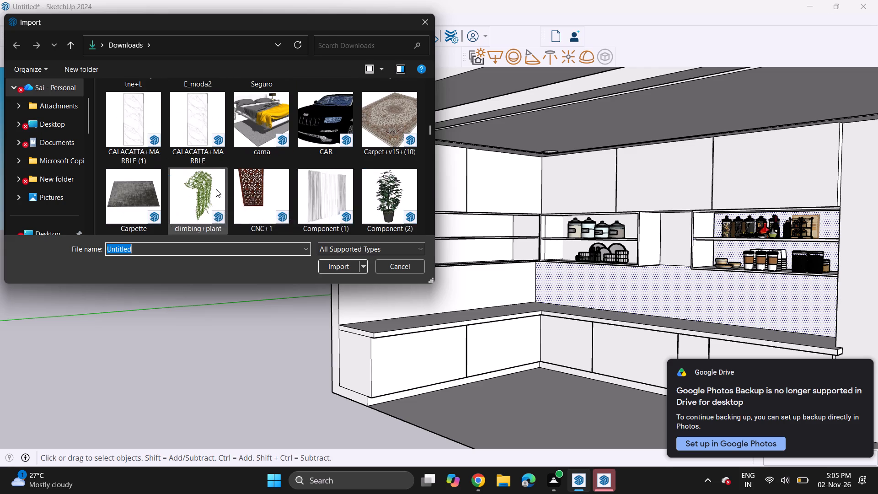
scroll(217, 188, down, 4)
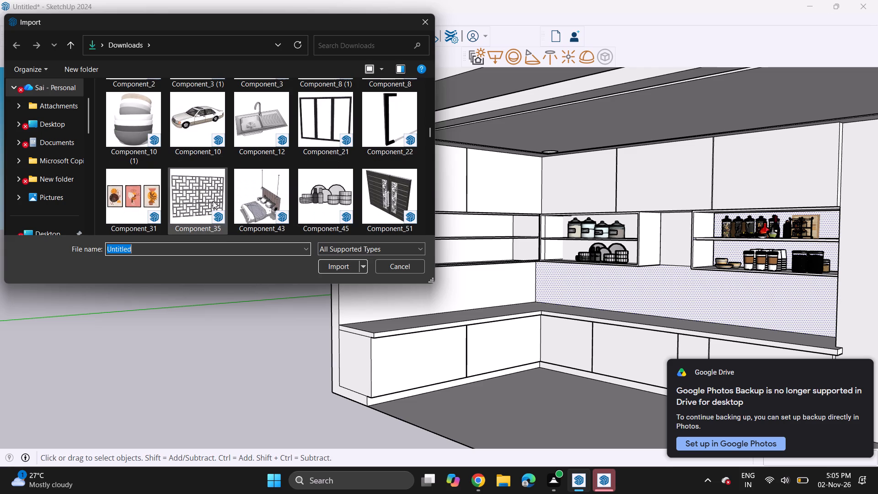
scroll(221, 175, down, 2)
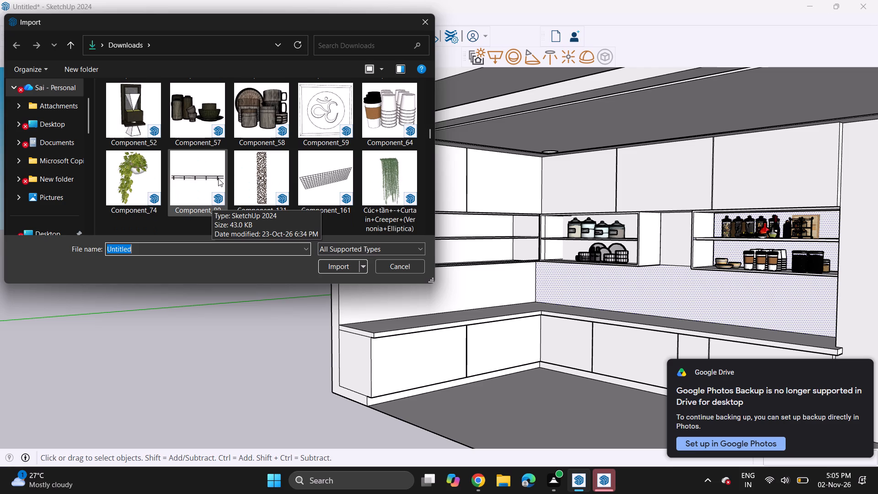
scroll(218, 178, down, 2)
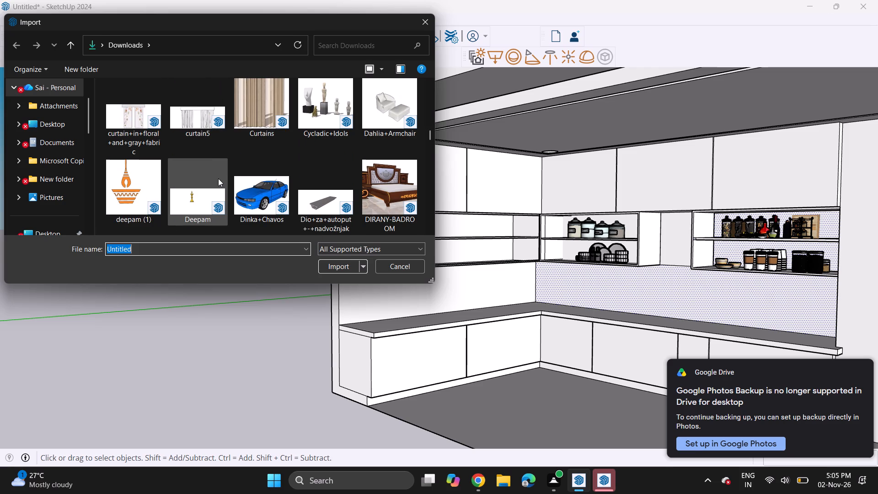
scroll(218, 178, down, 2)
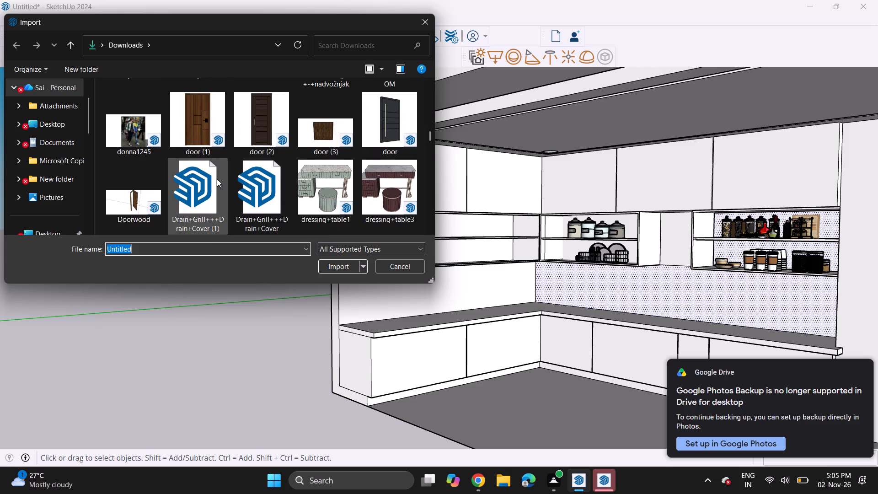
scroll(217, 179, down, 2)
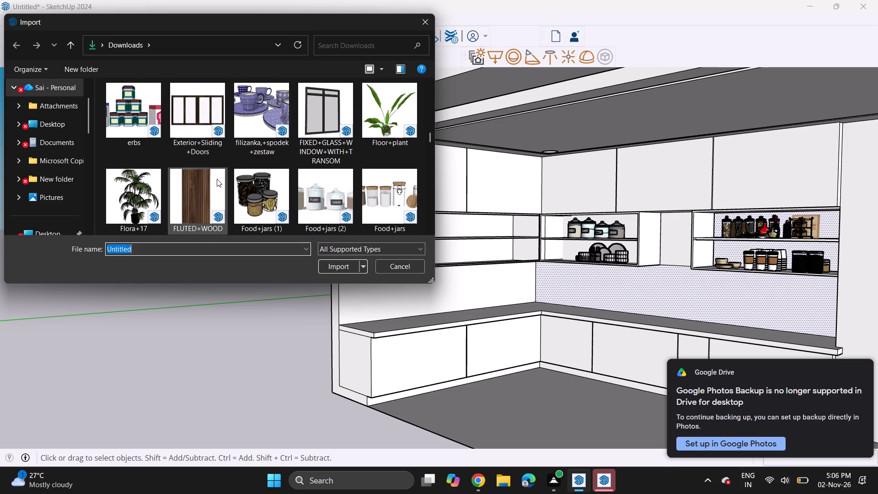
click(407, 199)
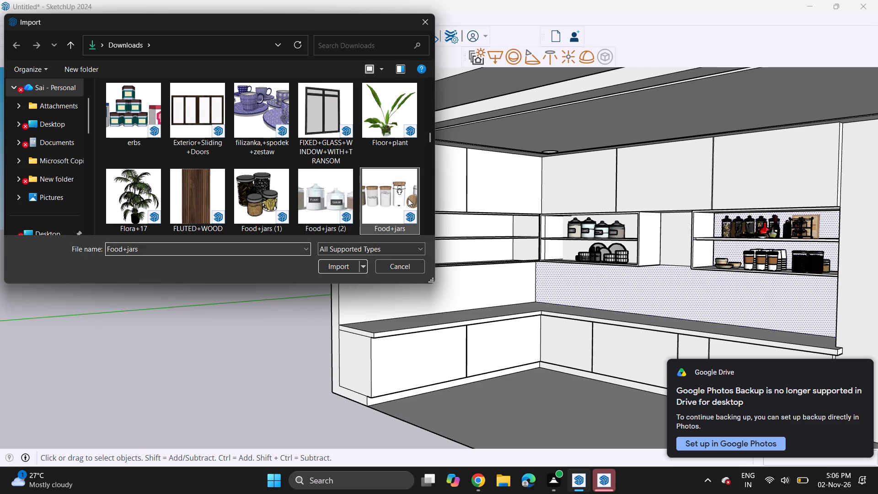
click(345, 269)
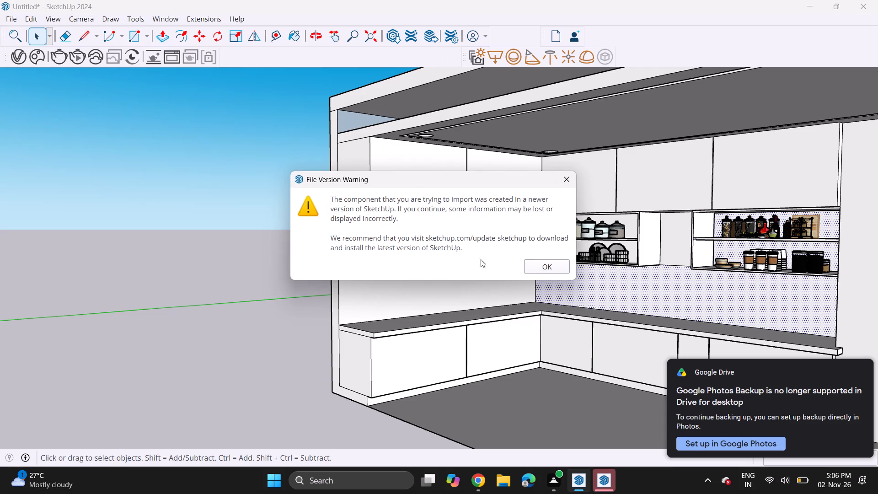
click(536, 269)
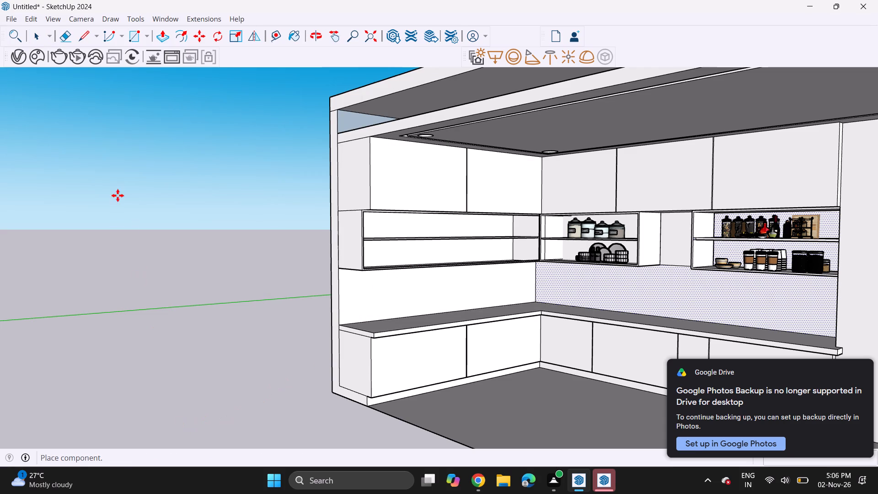
scroll(127, 247, down, 13)
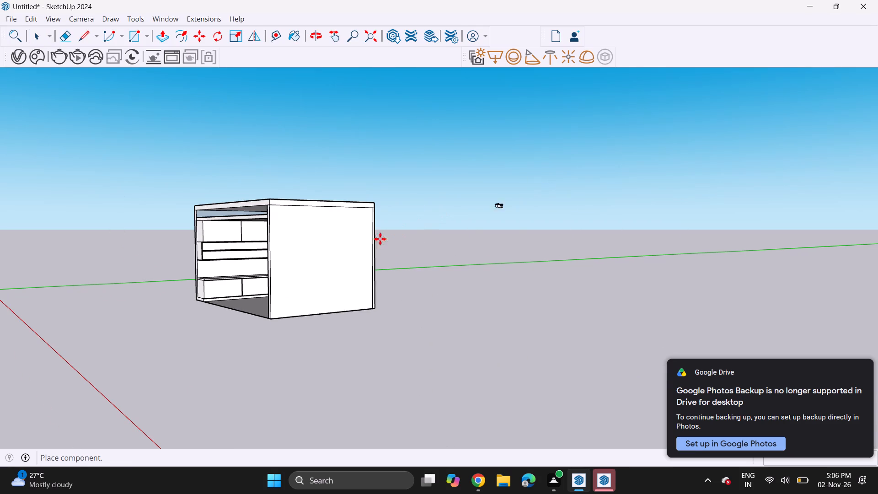
click(226, 310)
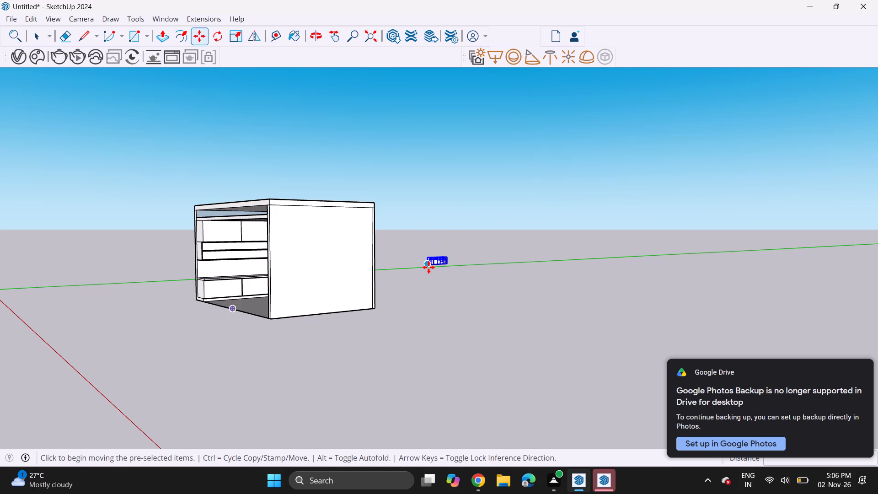
Move the jar set by its bottom corner onto the bottom board of the long empty shelf unit, near the corner.
click(428, 267)
scroll(214, 259, up, 18)
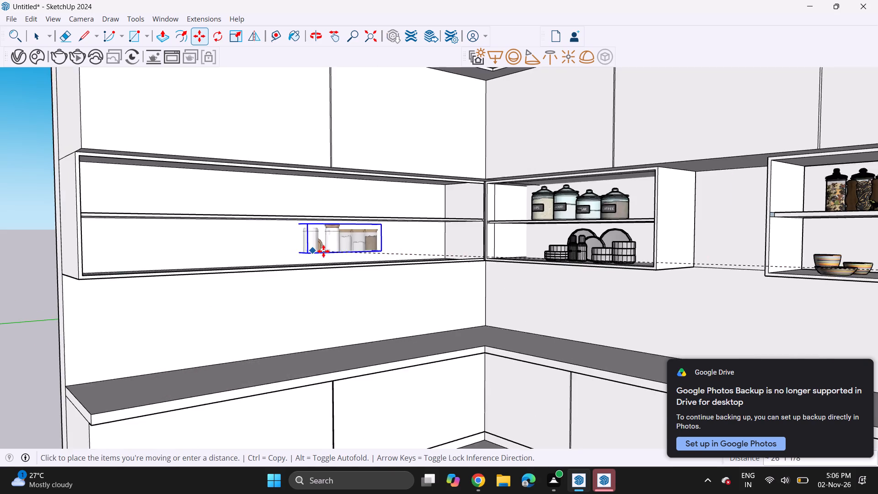
scroll(325, 251, up, 6)
click(415, 266)
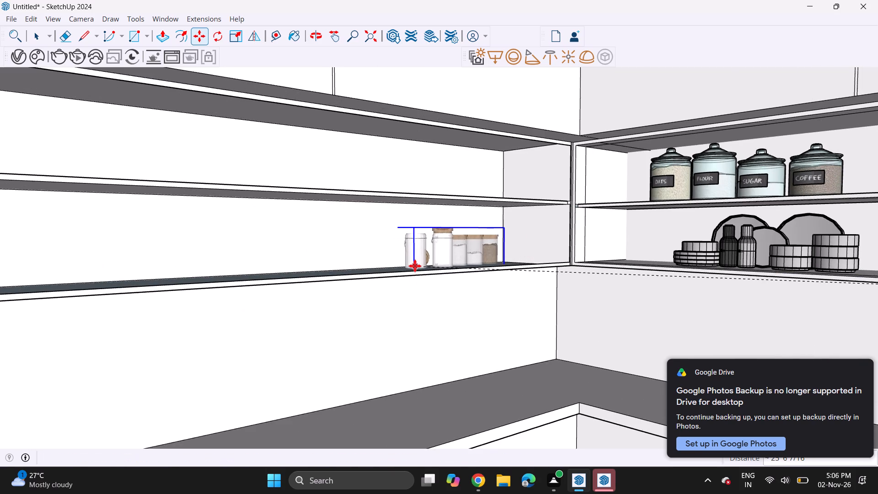
Rotate the jar set horizontally by about half a turn, using a centre point on the kitchen floor.
scroll(407, 297, down, 17)
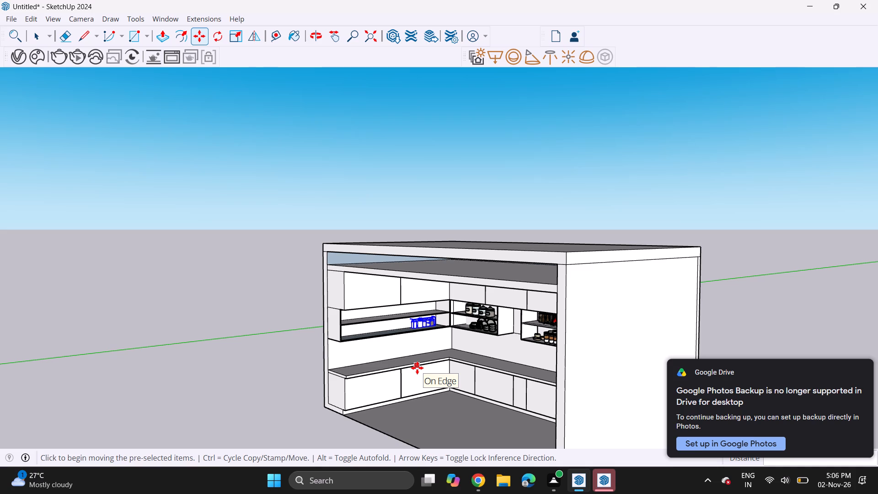
scroll(417, 368, down, 8)
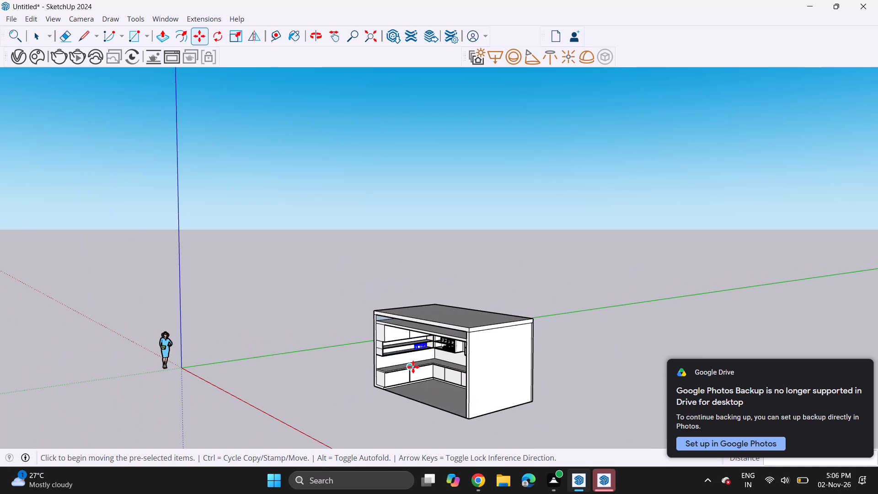
middle_drag(412, 361, 419, 285)
middle_drag(416, 290, 433, 360)
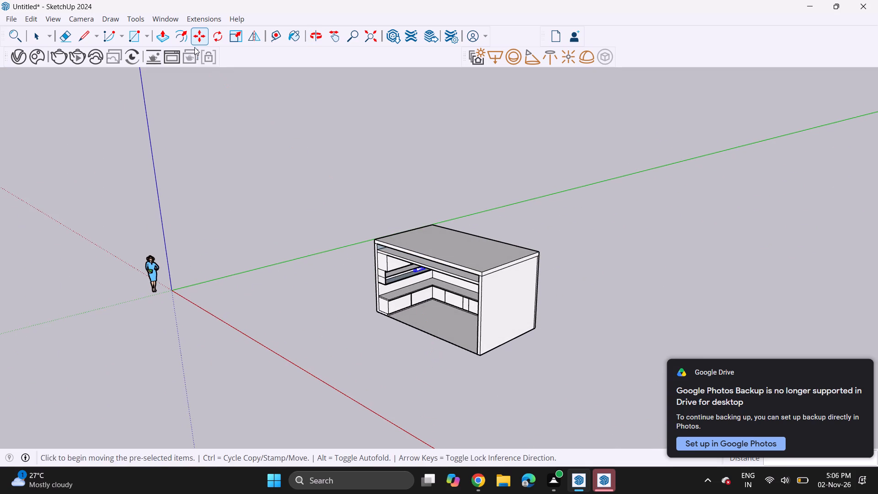
click(223, 37)
scroll(418, 294, up, 10)
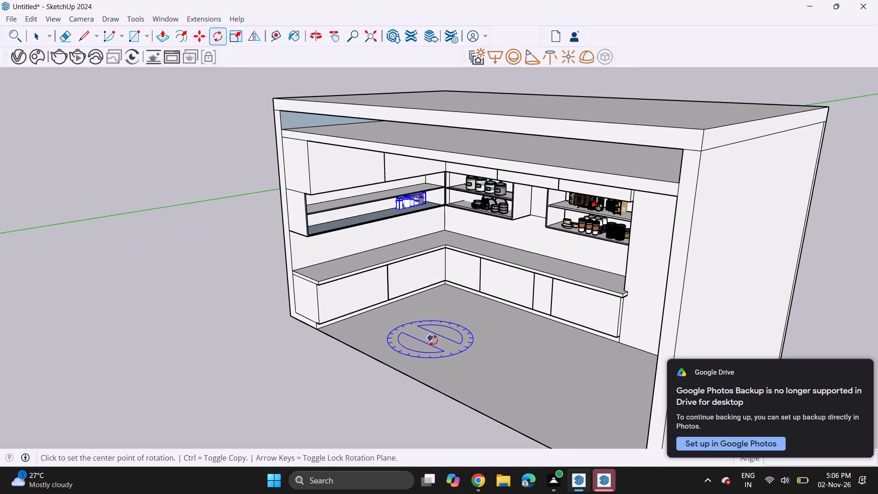
click(439, 344)
click(474, 357)
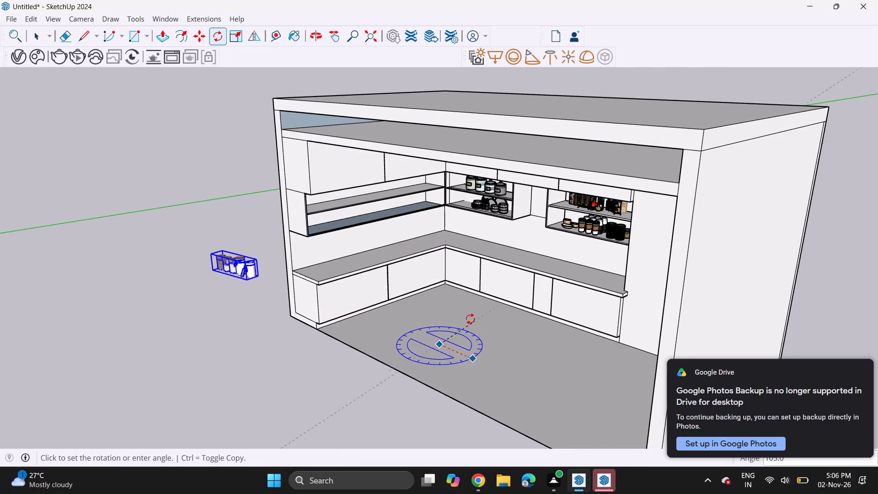
click(403, 327)
Move the rotated jar set by its bottom corner back onto the long shelf unit's bottom board, close to the corner end.
middle_drag(488, 331, 470, 290)
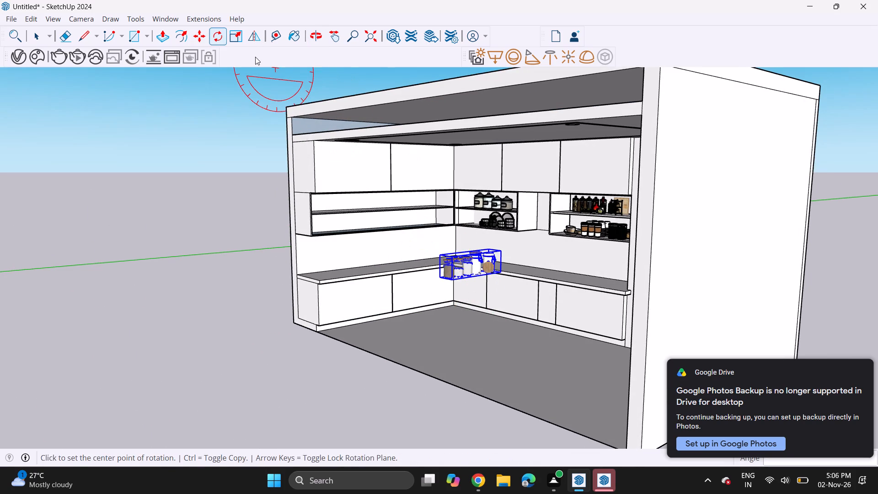
click(206, 38)
click(505, 276)
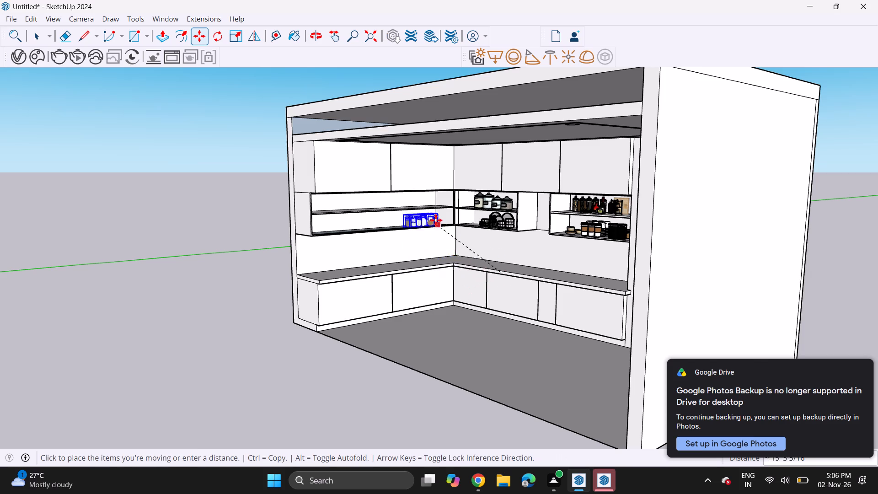
scroll(435, 216, up, 16)
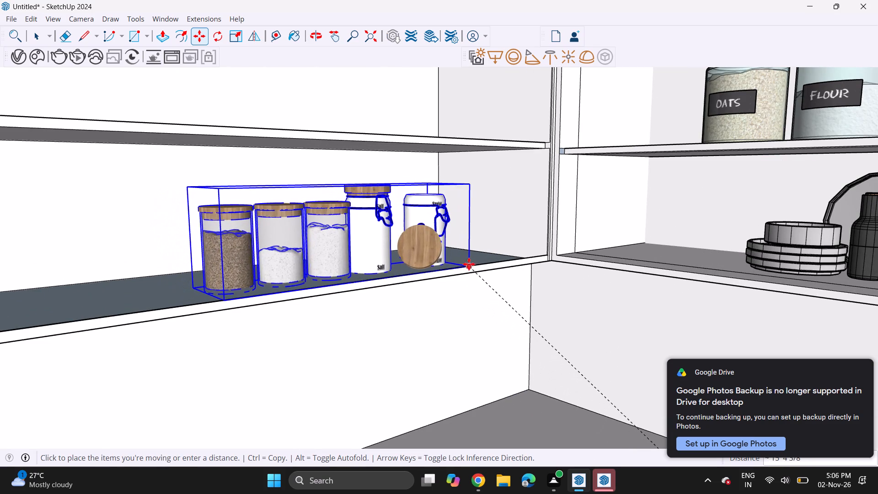
click(471, 264)
Copy the jar set twice along the long shelf unit's bottom board, making a spaced row of three sets away from the corner.
click(471, 265)
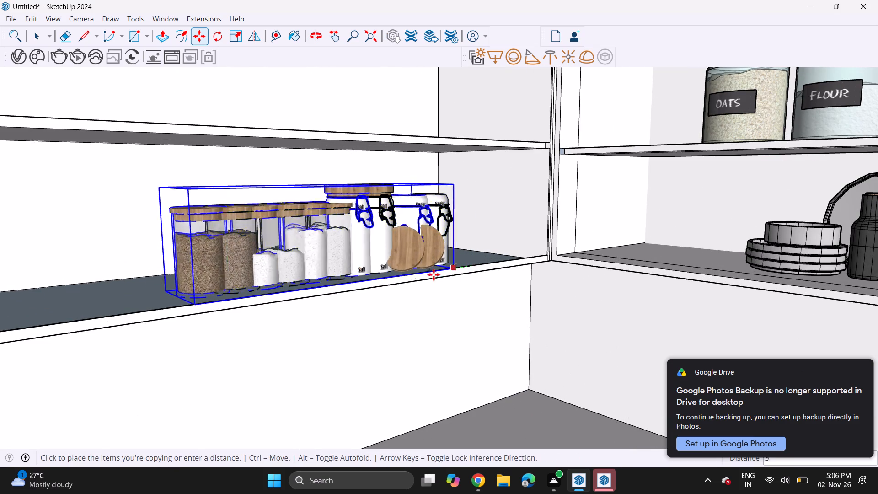
scroll(292, 297, down, 5)
shift+middle_drag(274, 294, 460, 212)
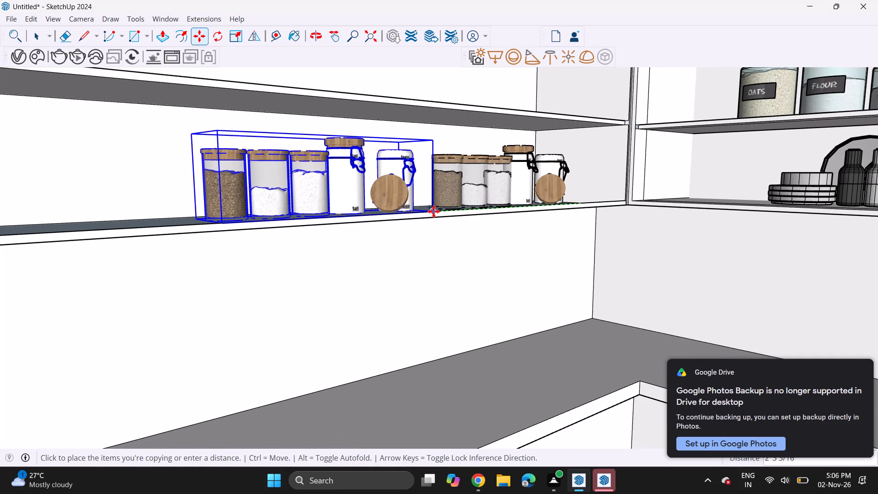
click(434, 211)
click(439, 215)
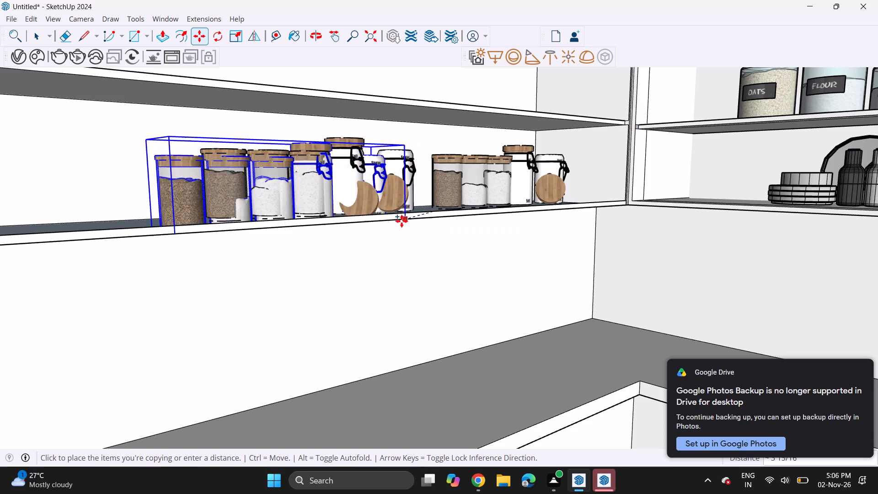
scroll(353, 230, down, 6)
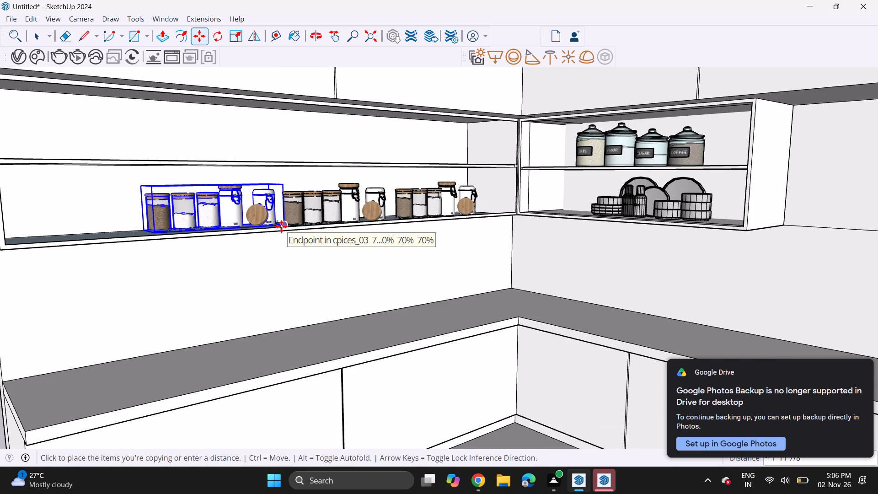
click(254, 228)
key(space)
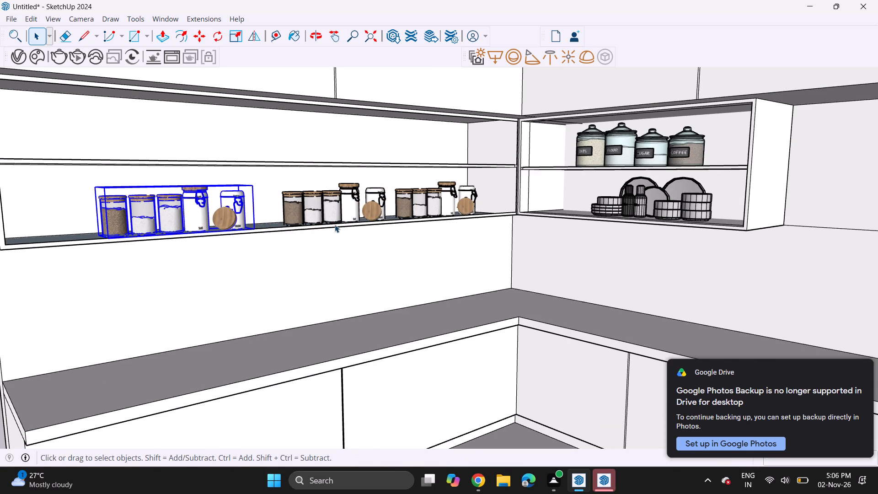
Import the bowl stack Component_10 (1) from Downloads and place it on the long shelf unit's upper board, away from the corner.
key(space)
scroll(249, 237, down, 6)
click(290, 279)
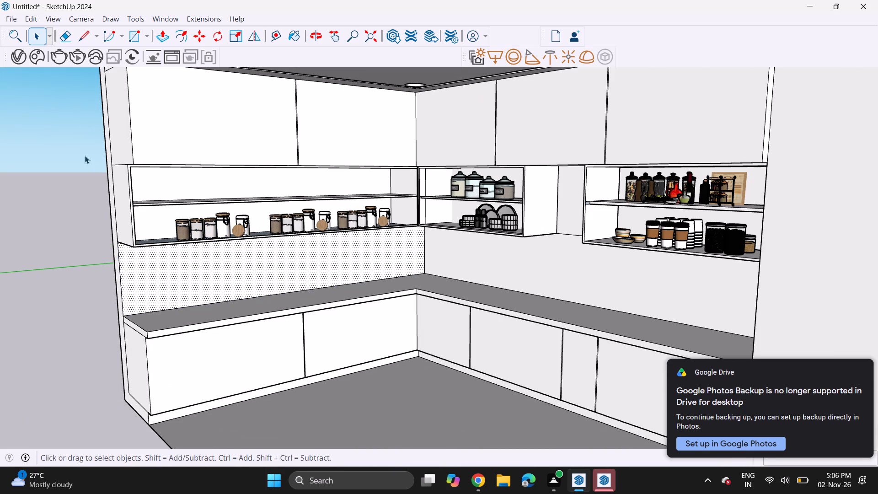
click(11, 22)
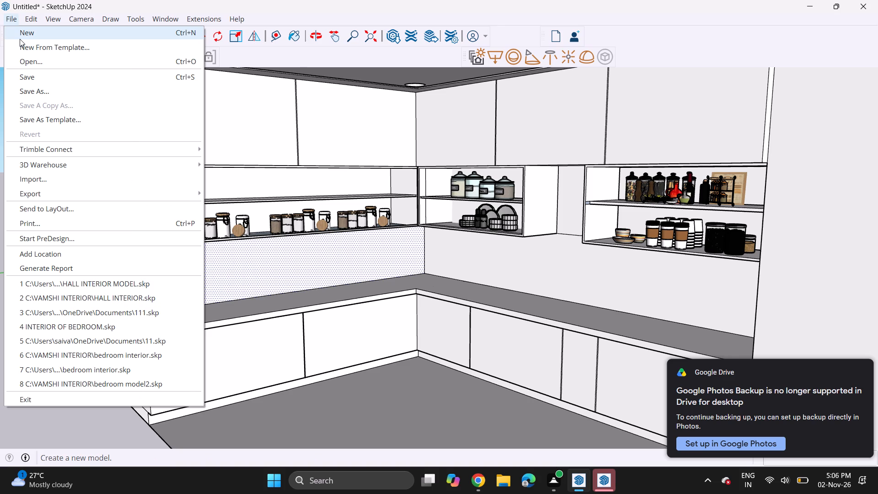
click(43, 176)
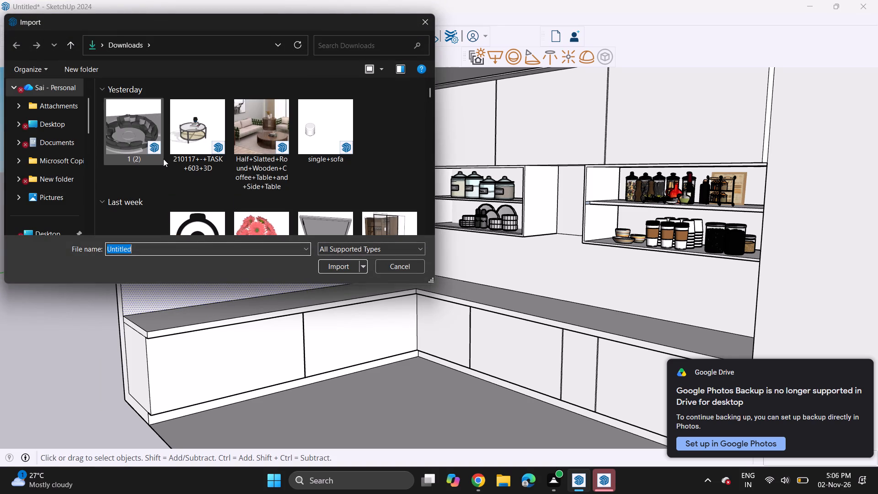
scroll(172, 163, down, 16)
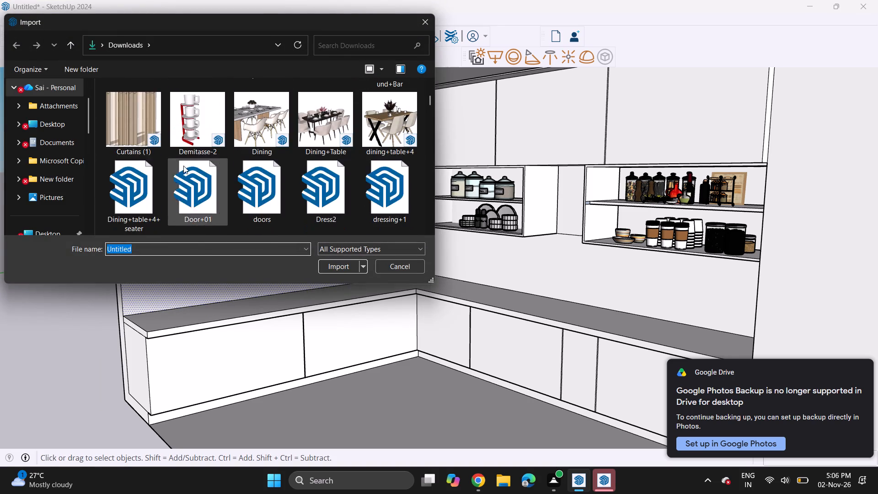
scroll(187, 165, down, 10)
scroll(191, 164, down, 11)
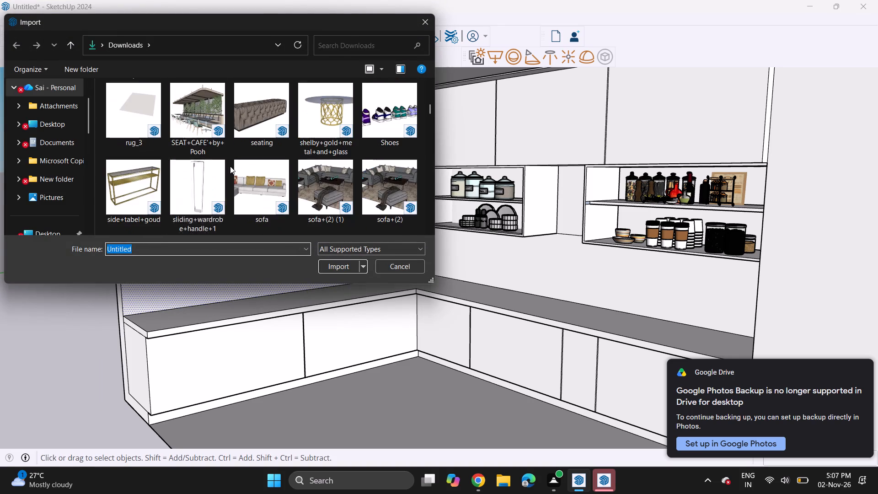
scroll(230, 166, down, 17)
scroll(246, 165, down, 5)
scroll(248, 165, up, 1)
scroll(248, 165, down, 5)
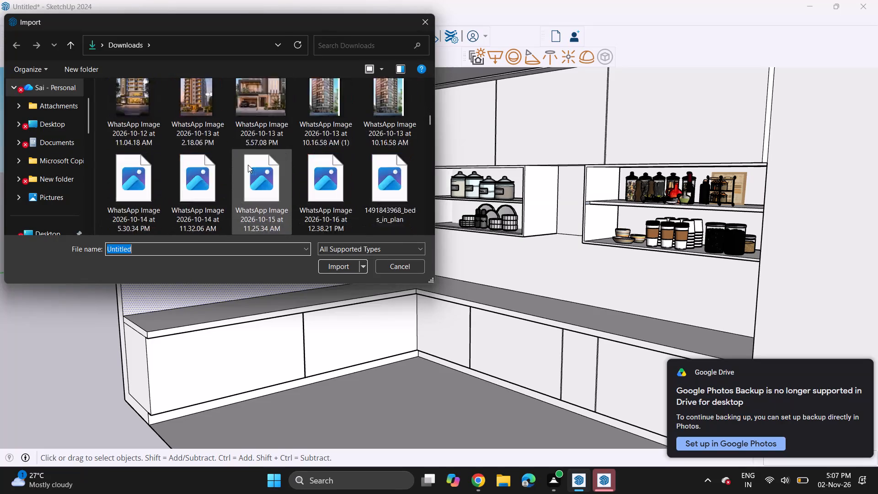
scroll(248, 165, down, 14)
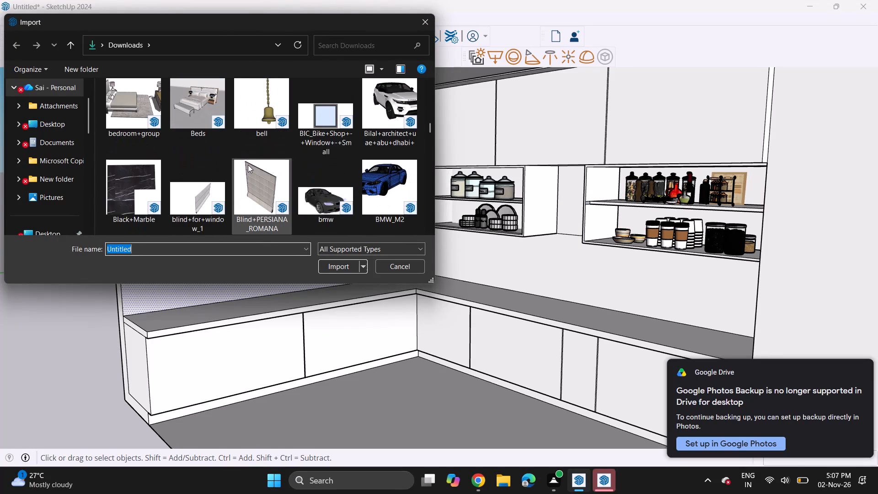
scroll(248, 165, down, 4)
scroll(248, 165, up, 1)
scroll(248, 165, down, 5)
scroll(248, 165, up, 1)
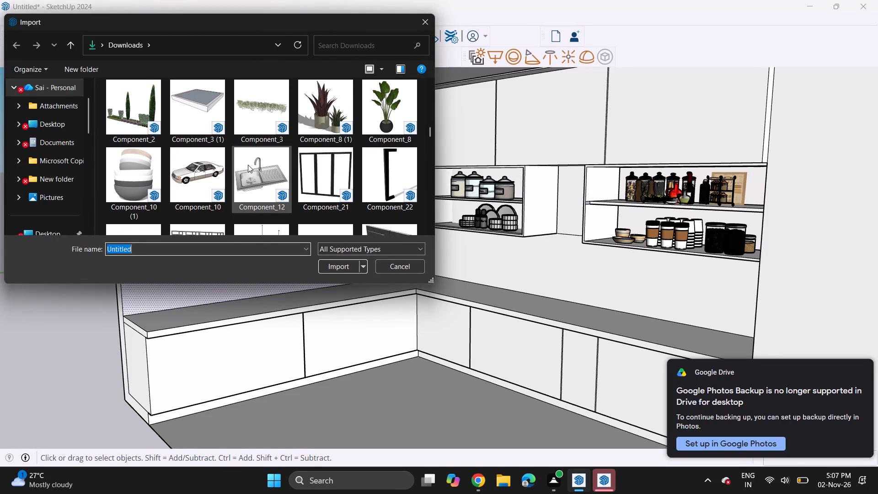
click(149, 165)
click(335, 267)
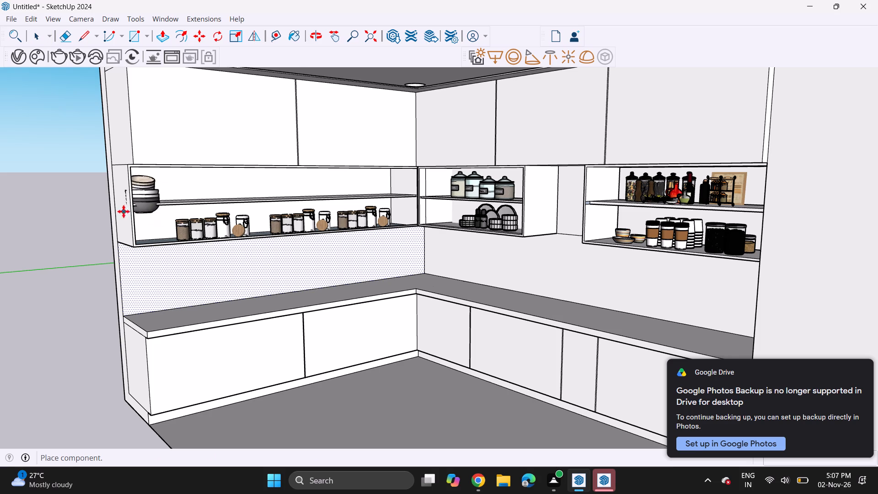
click(161, 204)
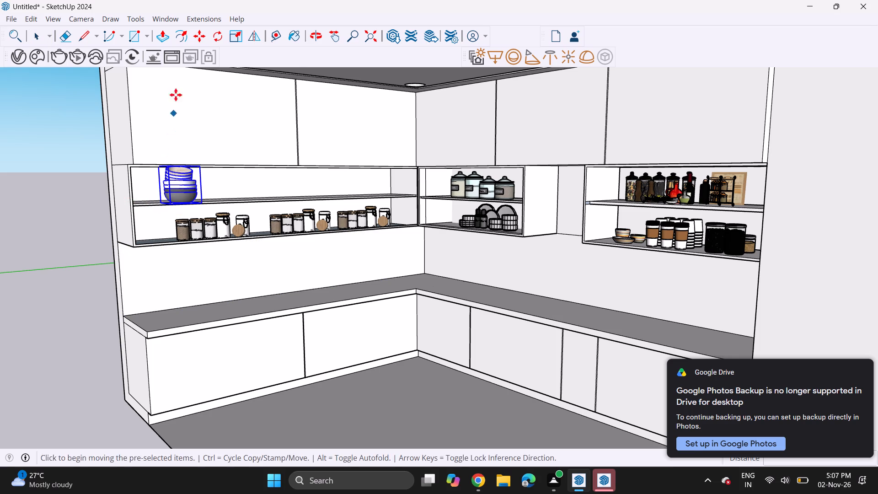
Scale the bowl stack down uniformly so it fits the height of the upper shelf.
click(233, 38)
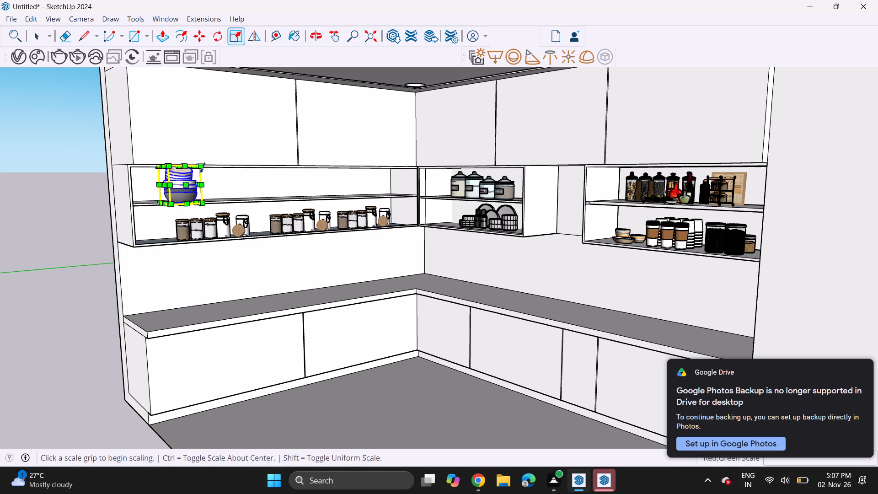
click(203, 166)
click(185, 184)
click(186, 184)
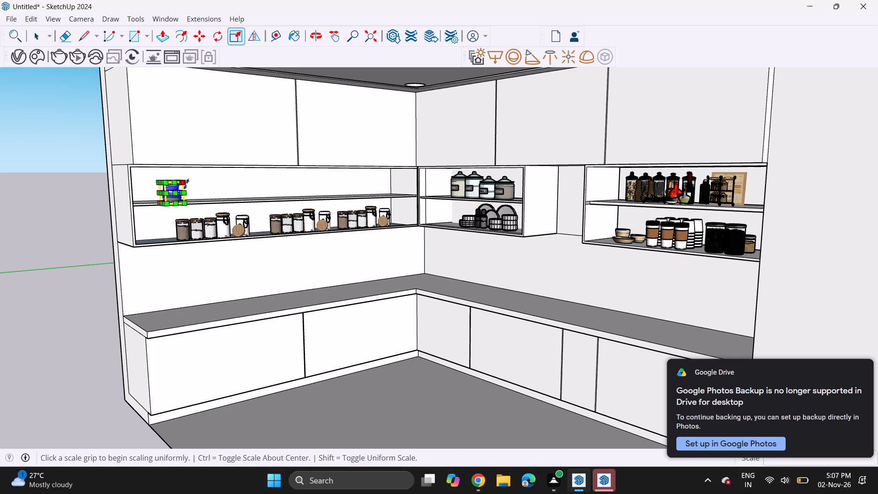
click(194, 174)
Move the bowl stack by its bottom corner toward the long unit's upper board, adjusting its position at the far end.
scroll(177, 182, up, 4)
middle_drag(128, 214, 226, 247)
scroll(235, 254, up, 5)
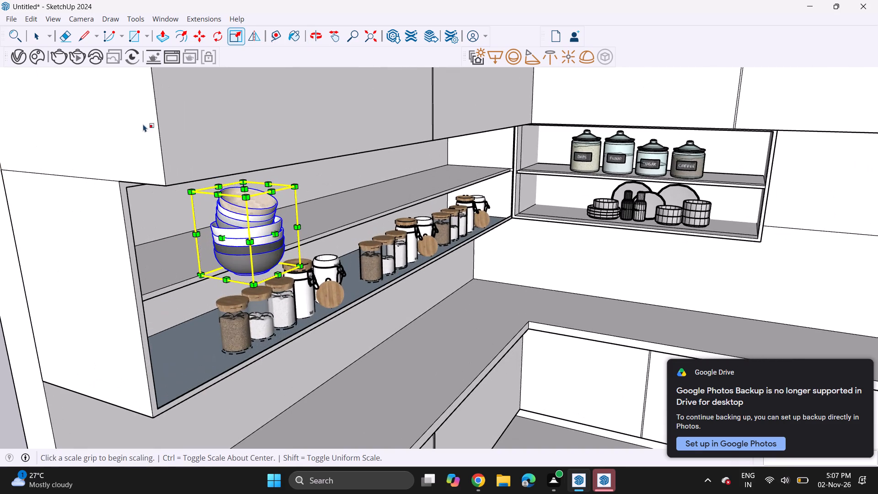
click(197, 38)
click(251, 285)
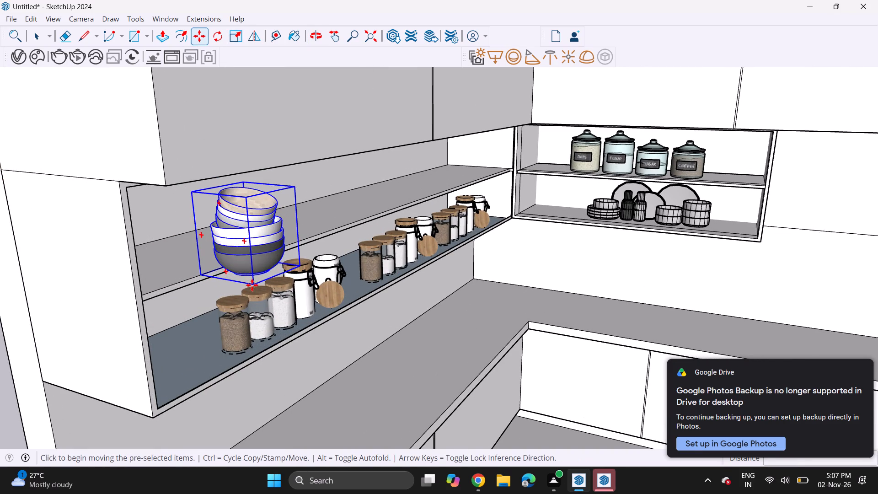
click(209, 274)
middle_drag(207, 243, 278, 210)
drag(224, 186, 224, 190)
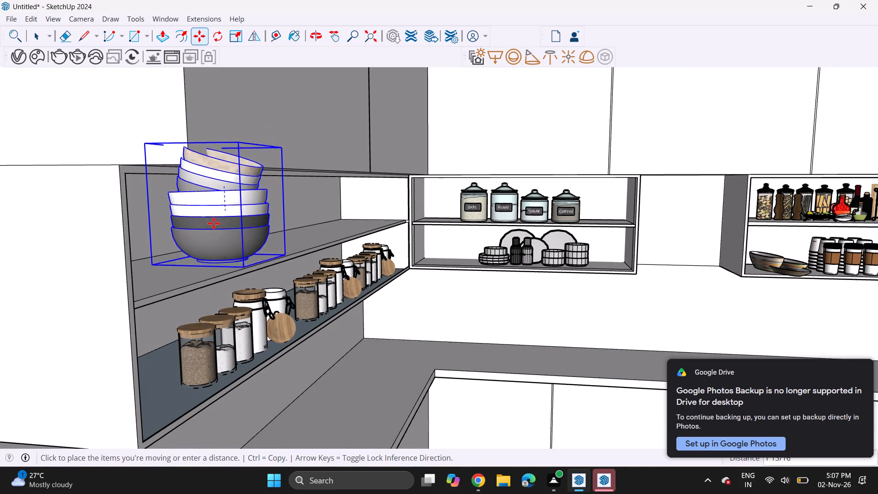
click(177, 218)
Move the bowl stack along the long unit's upper board, away from the end panel and toward the corner.
scroll(247, 203, up, 3)
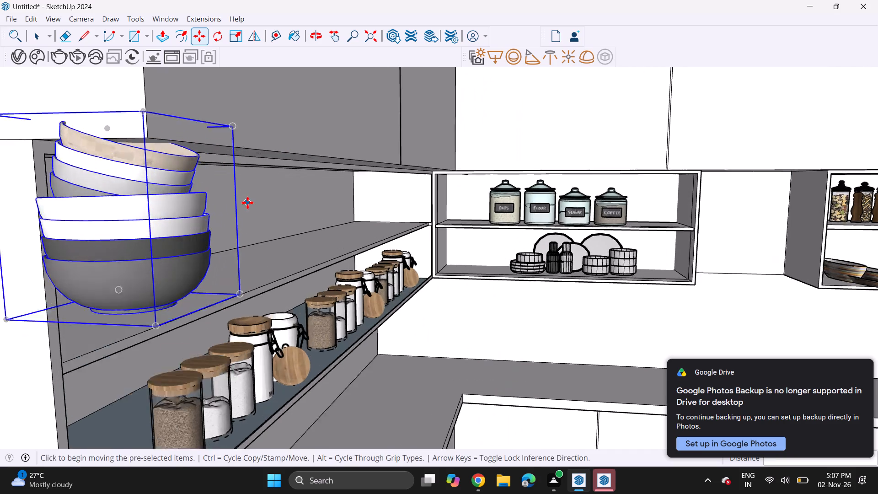
middle_drag(194, 210, 0, 231)
scroll(18, 228, down, 4)
middle_drag(70, 226, 365, 180)
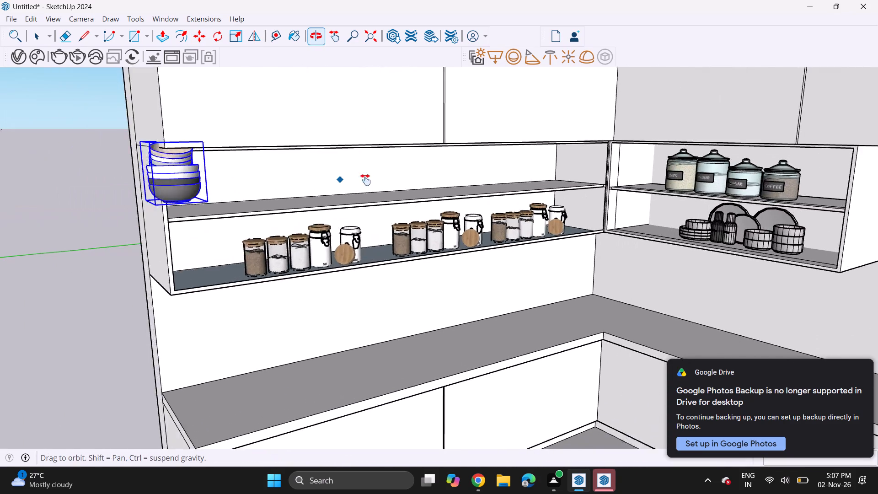
middle_drag(365, 180, 387, 176)
middle_drag(361, 189, 247, 228)
click(199, 208)
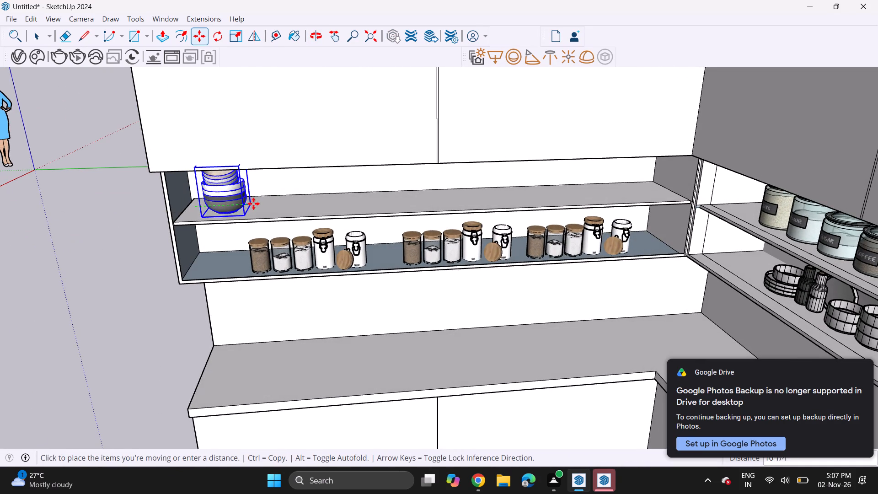
click(286, 200)
Move the bowl stack by its bottom corner deeper into the upper shelf, toward the back wall.
middle_drag(221, 203, 269, 162)
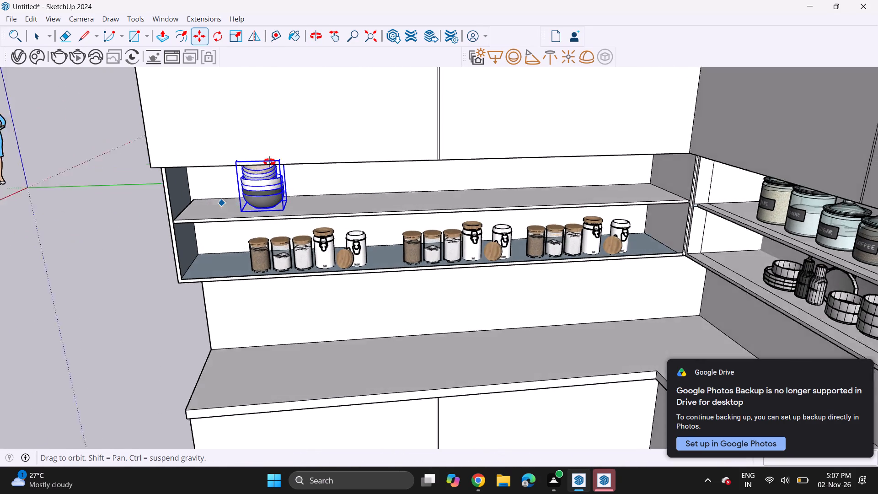
middle_drag(269, 162, 485, 190)
scroll(408, 230, up, 4)
click(380, 247)
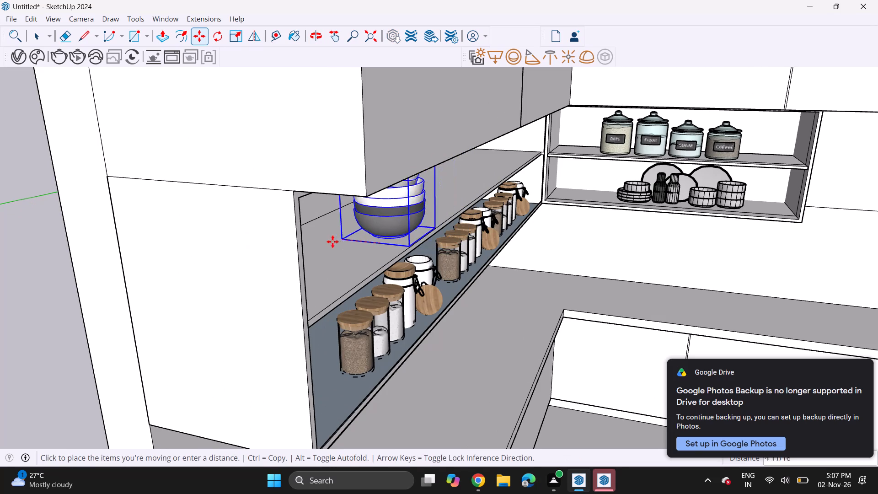
click(310, 248)
Move the bowl stack about 1' 2 1/4" along the upper board, back toward the end panel away from the corner.
middle_drag(329, 247, 109, 242)
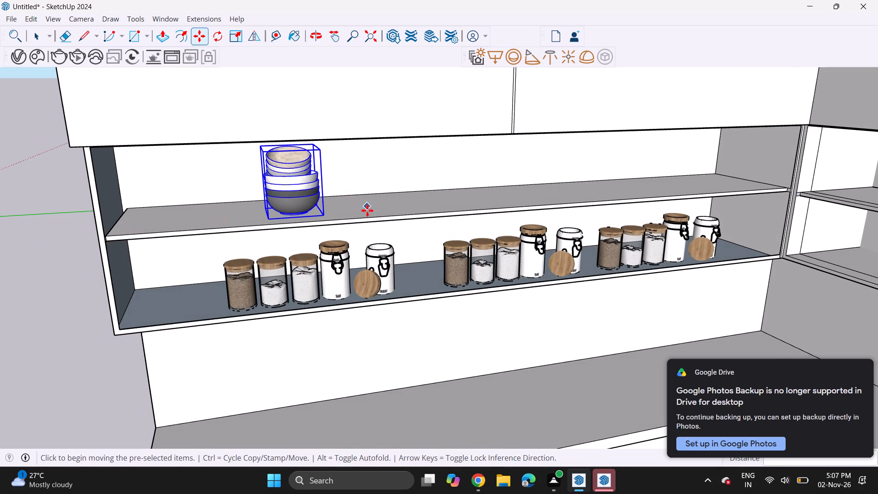
click(311, 192)
click(208, 195)
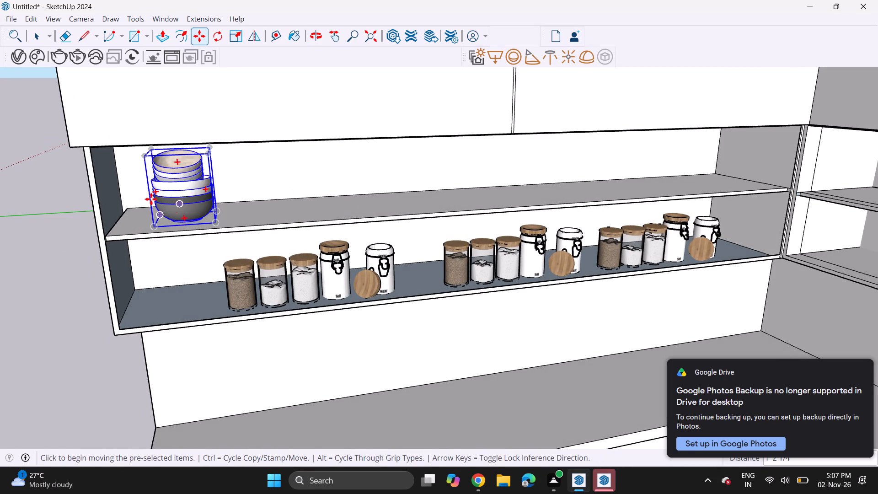
Import the Food+jars (2) model from the Downloads folder.
click(16, 20)
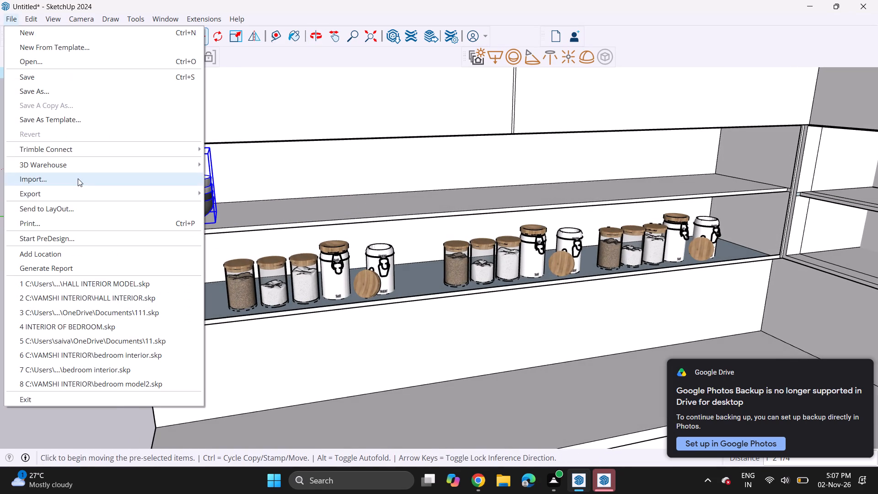
click(78, 178)
scroll(321, 183, down, 11)
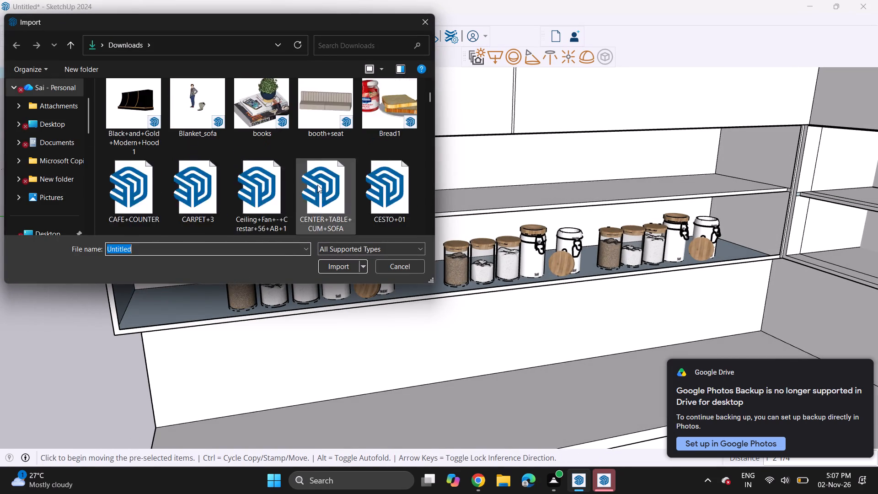
scroll(317, 185, down, 20)
scroll(317, 185, down, 20)
scroll(317, 185, down, 7)
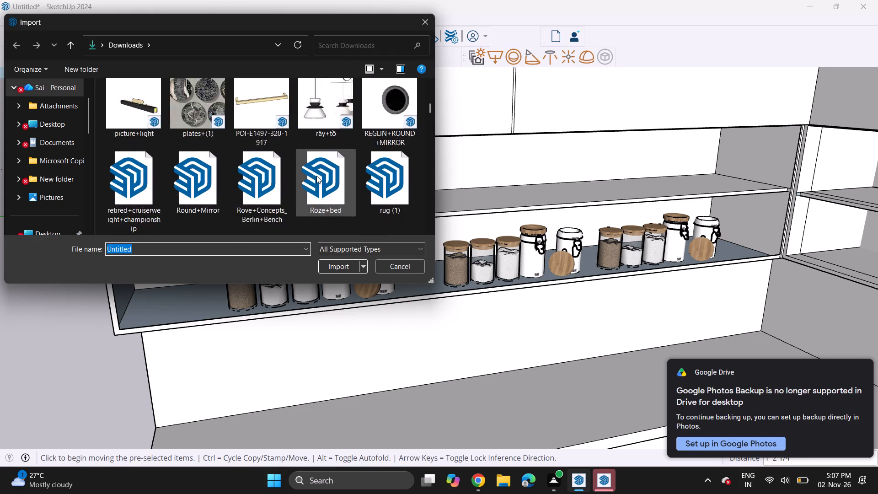
scroll(316, 176, down, 20)
scroll(316, 176, down, 20)
scroll(316, 176, down, 2)
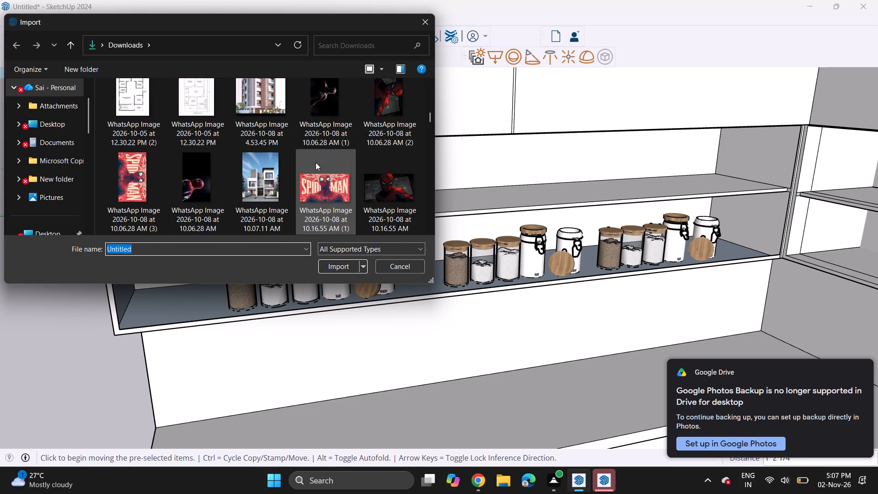
scroll(316, 162, down, 13)
scroll(316, 162, down, 18)
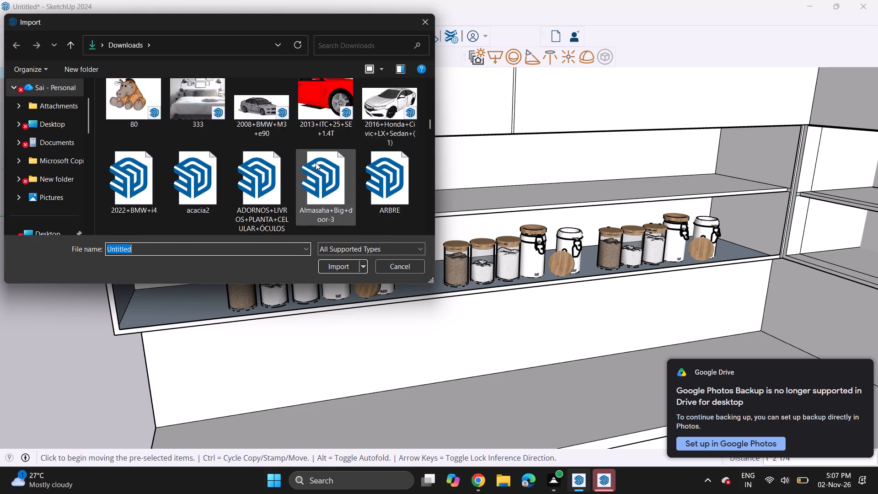
scroll(316, 162, down, 16)
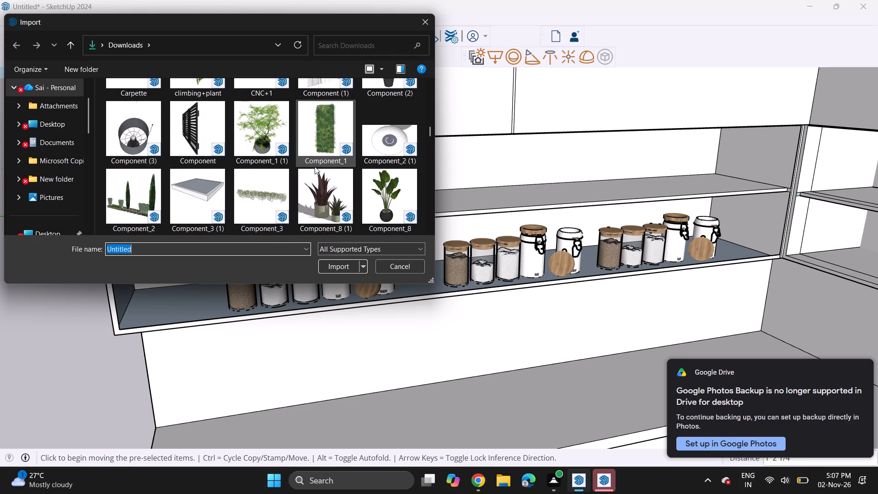
scroll(315, 166, down, 5)
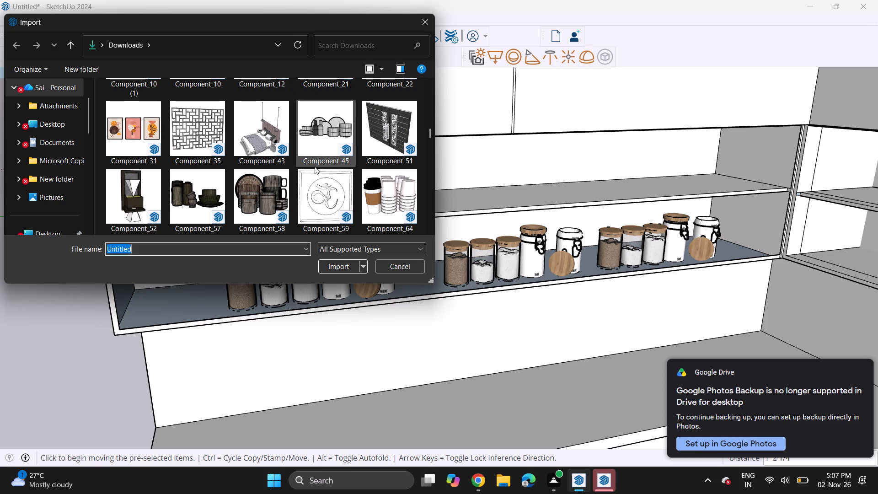
scroll(315, 166, down, 8)
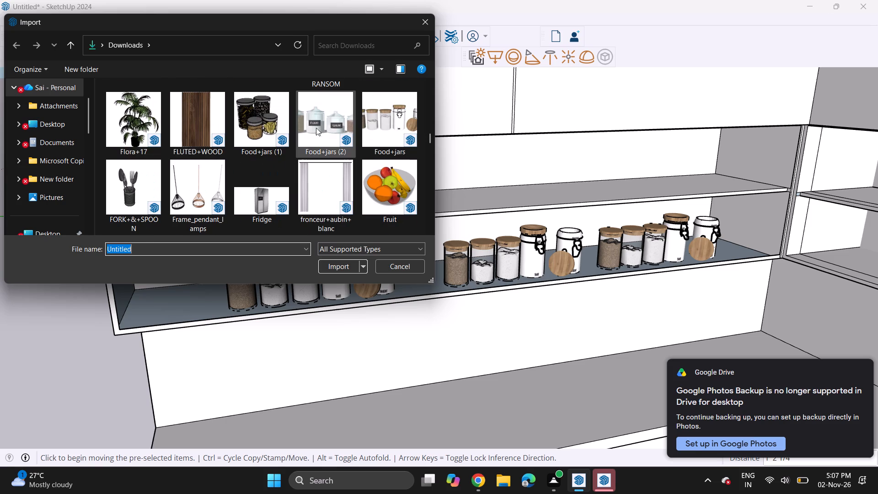
click(315, 111)
click(336, 266)
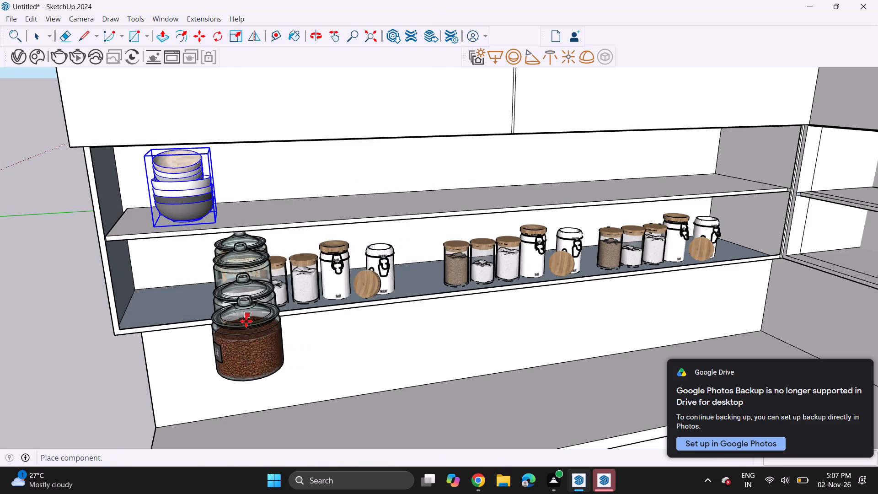
Place the imported set of four glass jars on the open kitchen floor, in front of the base cabinets.
scroll(270, 307, down, 6)
middle_drag(294, 321, 472, 289)
scroll(472, 289, up, 1)
scroll(442, 288, down, 17)
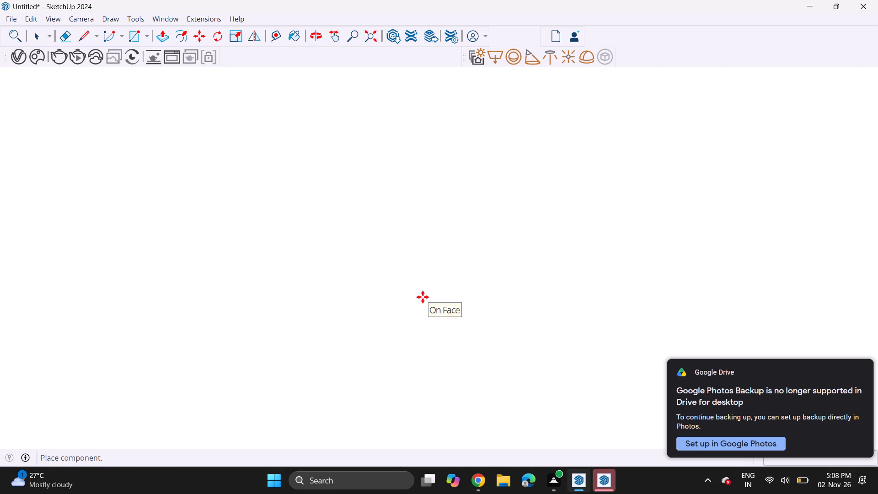
scroll(423, 297, down, 20)
scroll(423, 297, down, 20)
scroll(423, 297, down, 12)
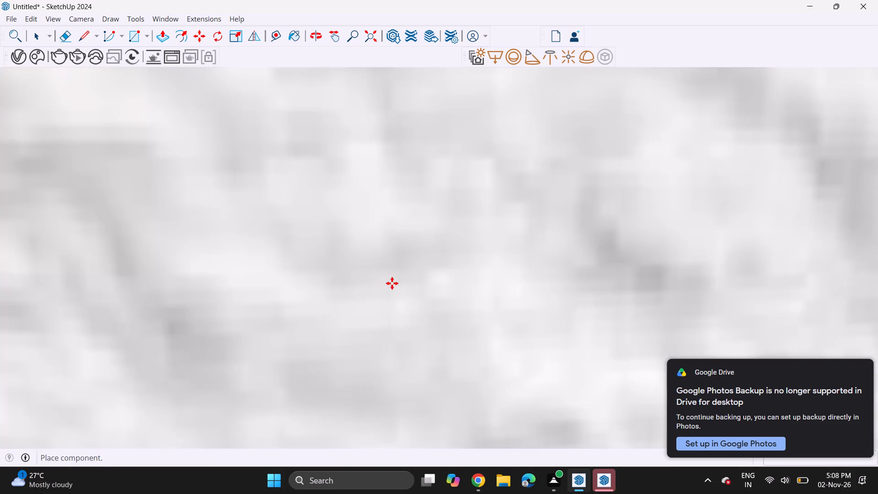
scroll(392, 283, down, 20)
scroll(392, 283, down, 13)
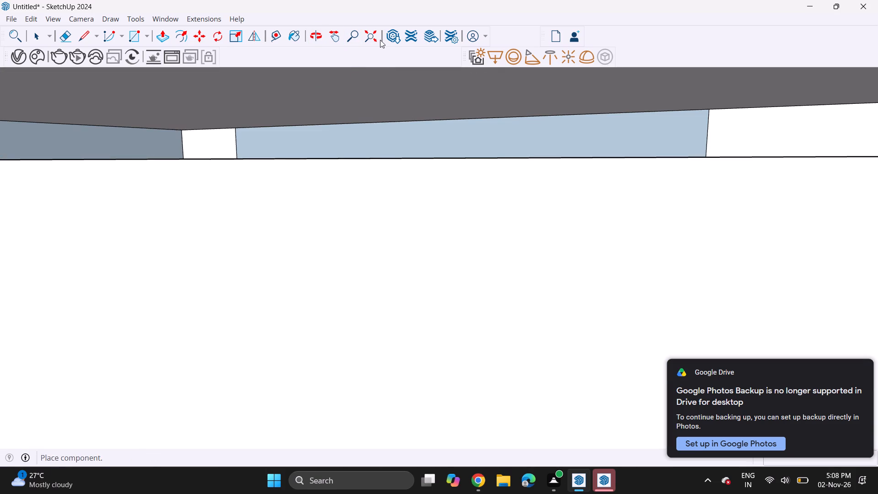
click(380, 40)
click(369, 33)
scroll(594, 290, up, 2)
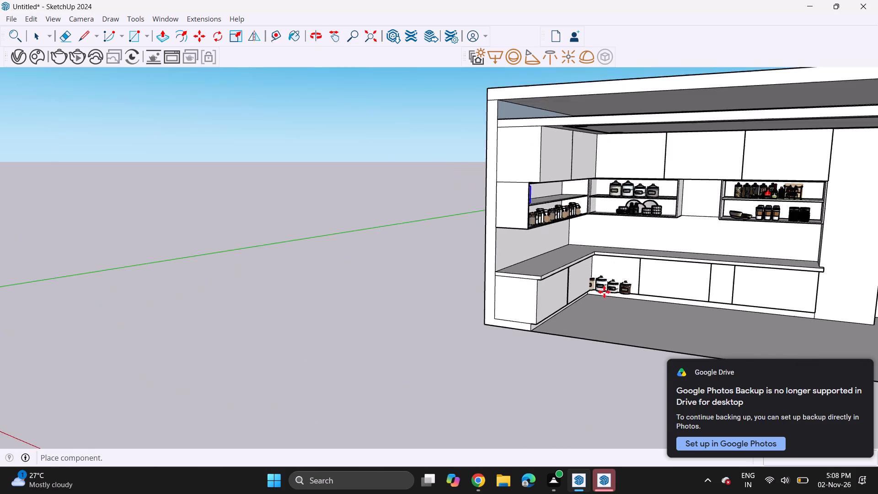
scroll(604, 292, up, 6)
ctrl+middle_drag(591, 321, 444, 281)
middle_drag(480, 323, 525, 351)
middle_drag(560, 374, 577, 385)
ctrl+middle_drag(569, 348, 280, 277)
ctrl+middle_drag(307, 294, 526, 388)
scroll(573, 368, up, 1)
middle_drag(570, 366, 358, 259)
middle_drag(328, 232, 466, 330)
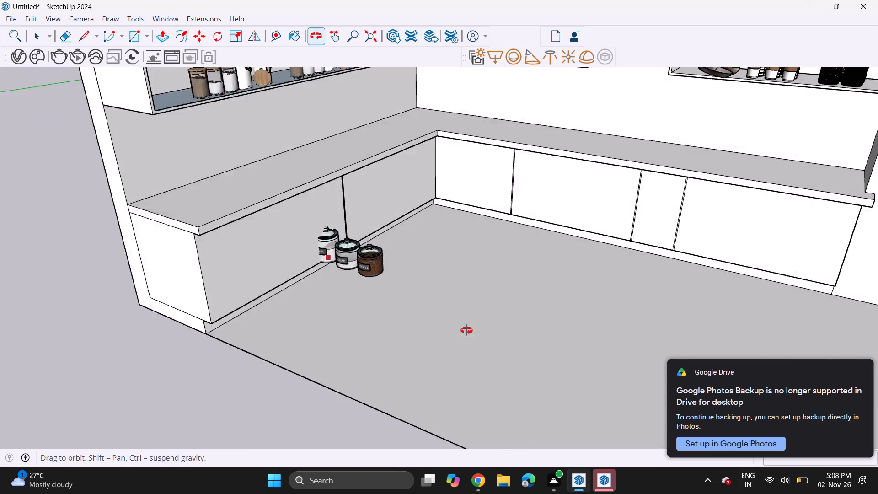
middle_drag(466, 330, 492, 360)
click(460, 361)
Rotate the jar set about 90° on the floor so its row runs parallel to the long wall unit.
click(220, 36)
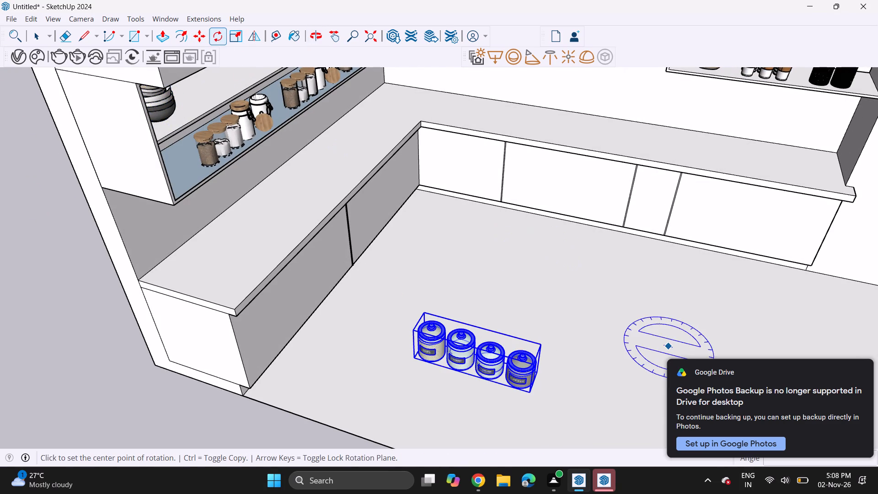
click(584, 380)
click(632, 388)
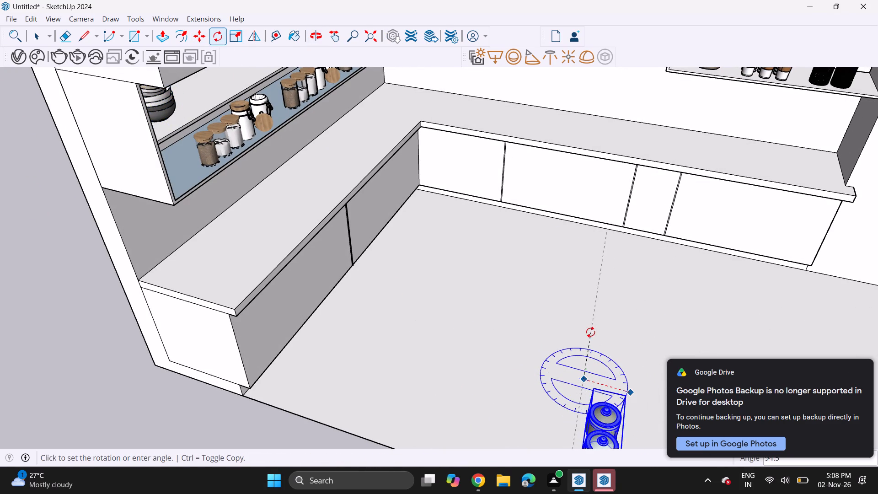
click(599, 336)
Move the jar set from the floor onto the long unit's upper board, just beside the bowl stack.
middle_drag(584, 377, 423, 250)
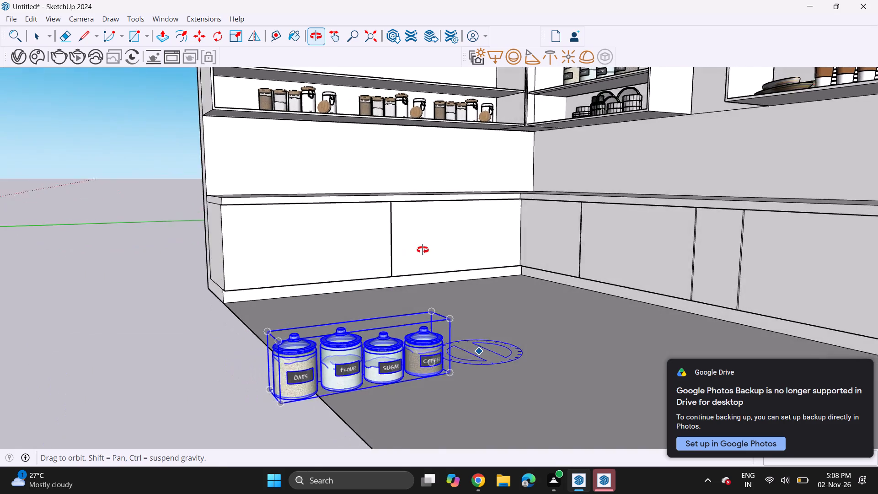
middle_drag(423, 250, 432, 257)
scroll(395, 217, down, 4)
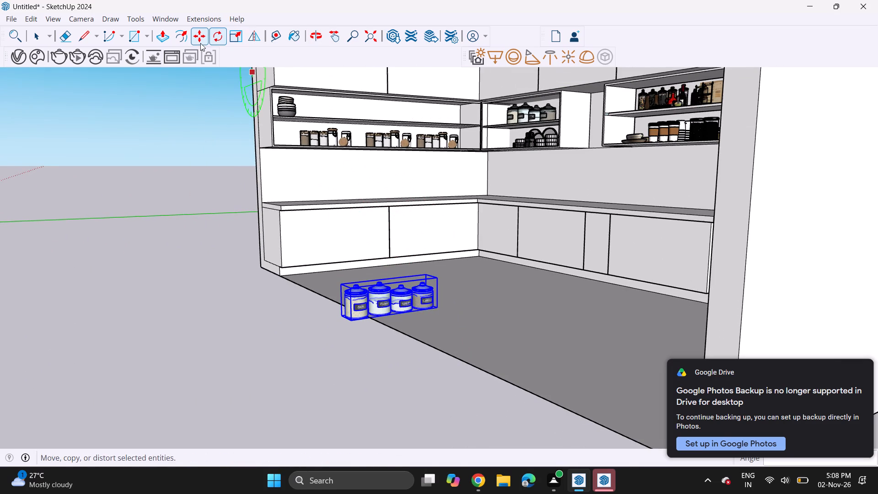
click(200, 43)
click(350, 327)
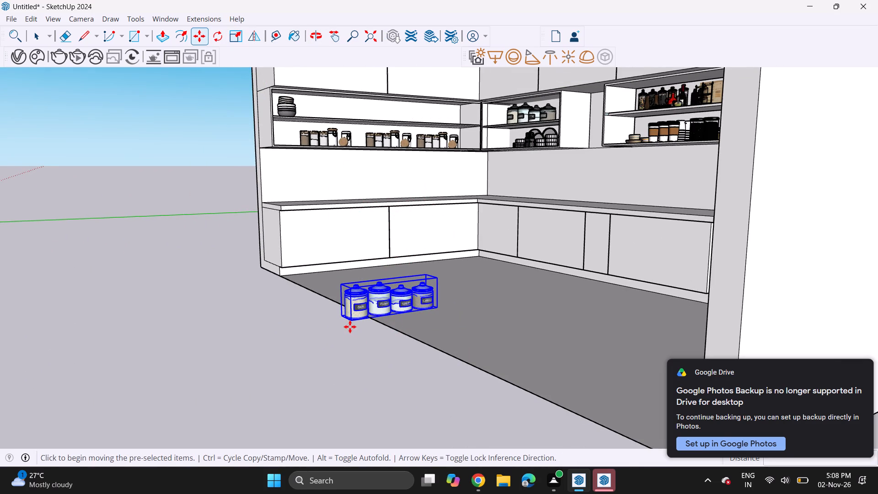
scroll(337, 107, up, 1)
middle_drag(341, 106, 356, 160)
scroll(309, 99, up, 5)
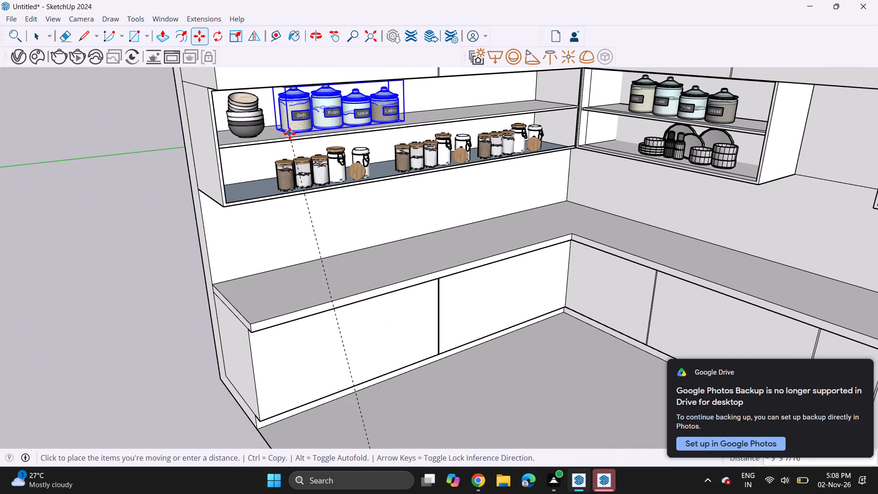
click(290, 134)
Copy the jar set about 3' 2" along the long unit's upper board toward the corner.
click(292, 134)
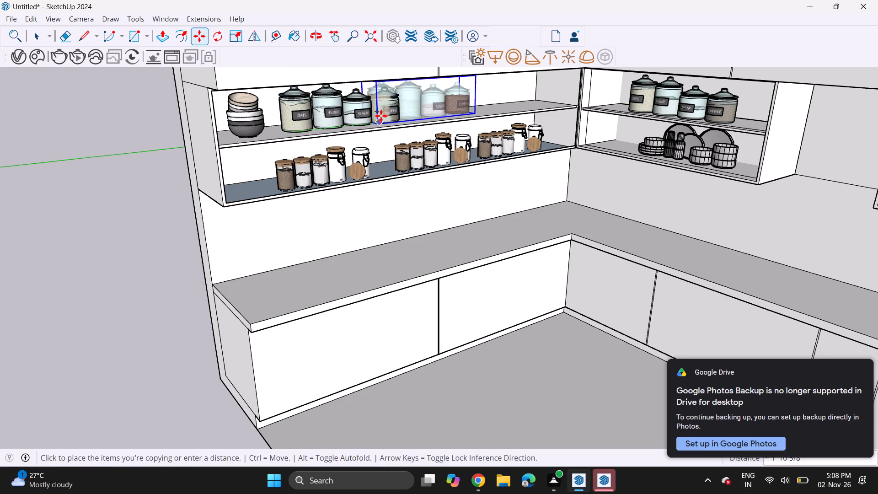
click(430, 117)
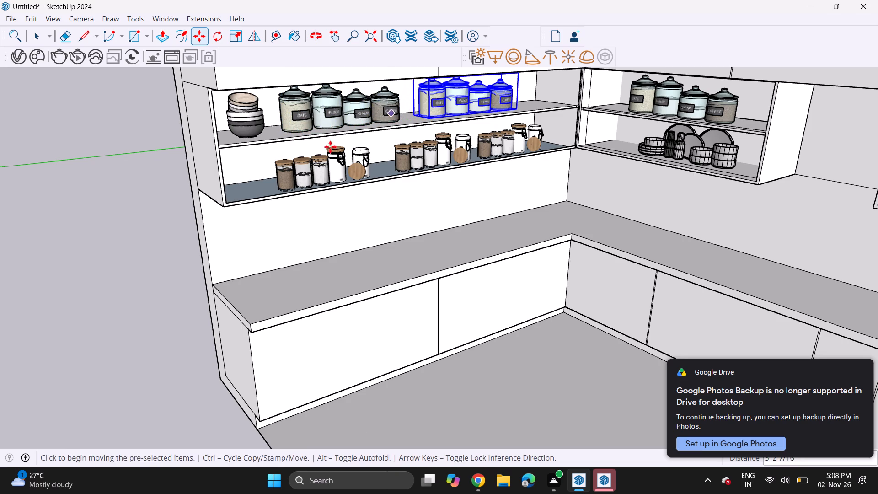
key(space)
click(68, 234)
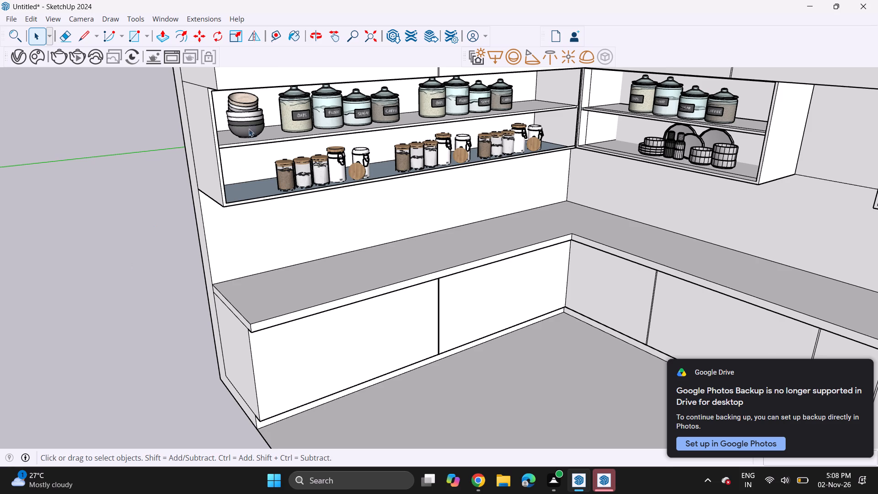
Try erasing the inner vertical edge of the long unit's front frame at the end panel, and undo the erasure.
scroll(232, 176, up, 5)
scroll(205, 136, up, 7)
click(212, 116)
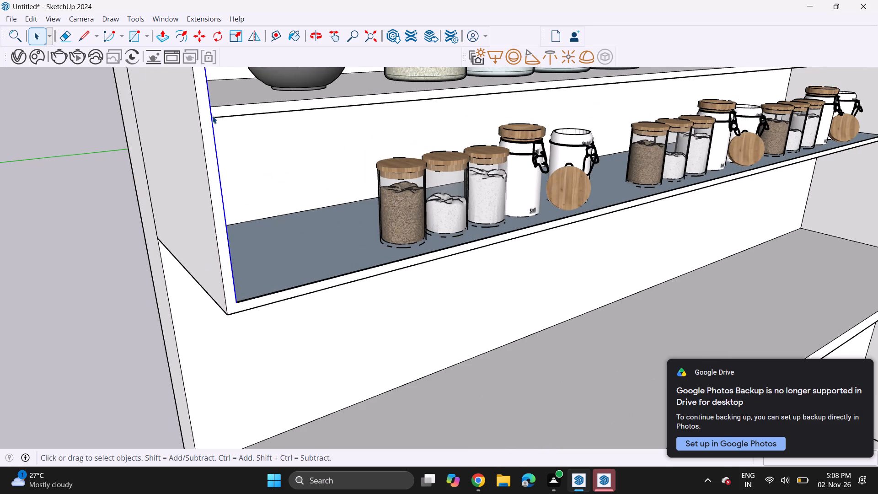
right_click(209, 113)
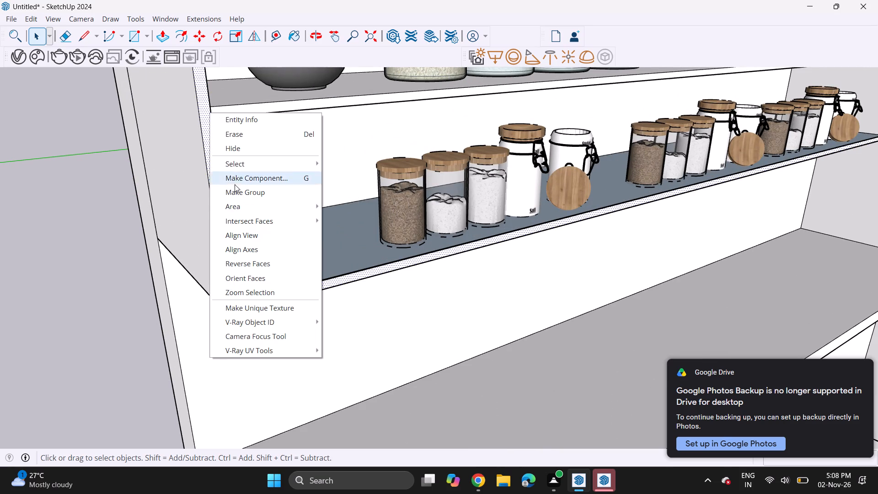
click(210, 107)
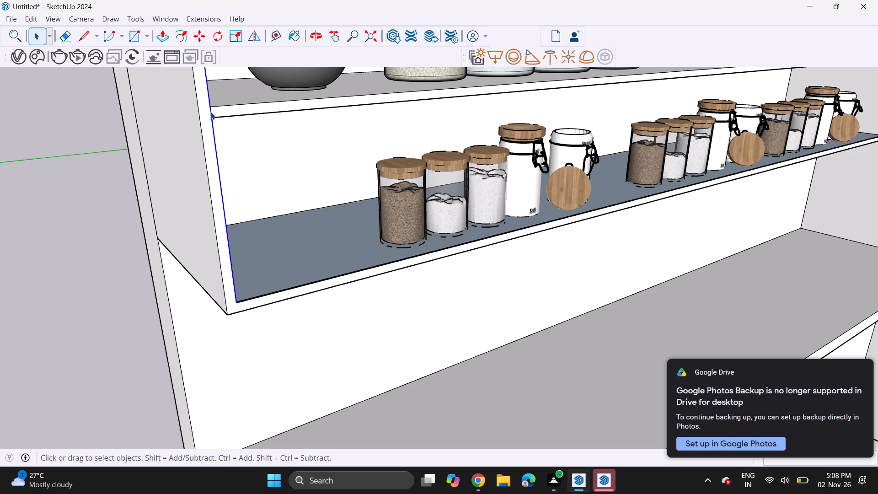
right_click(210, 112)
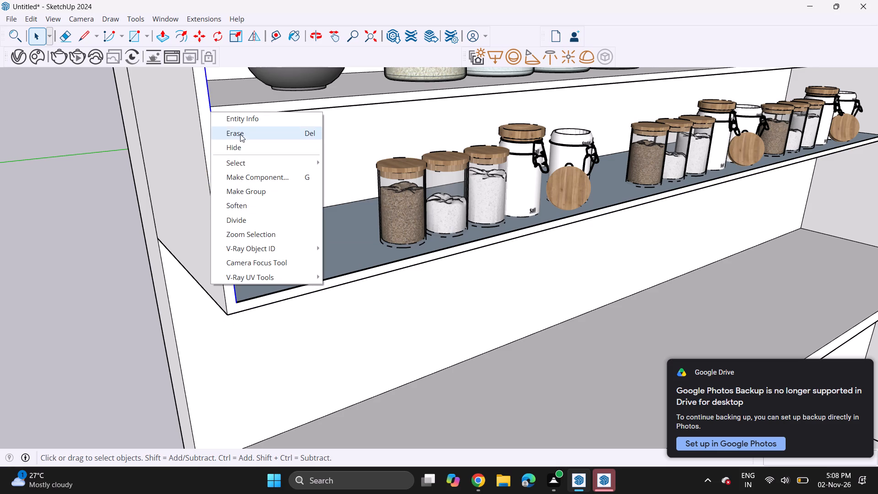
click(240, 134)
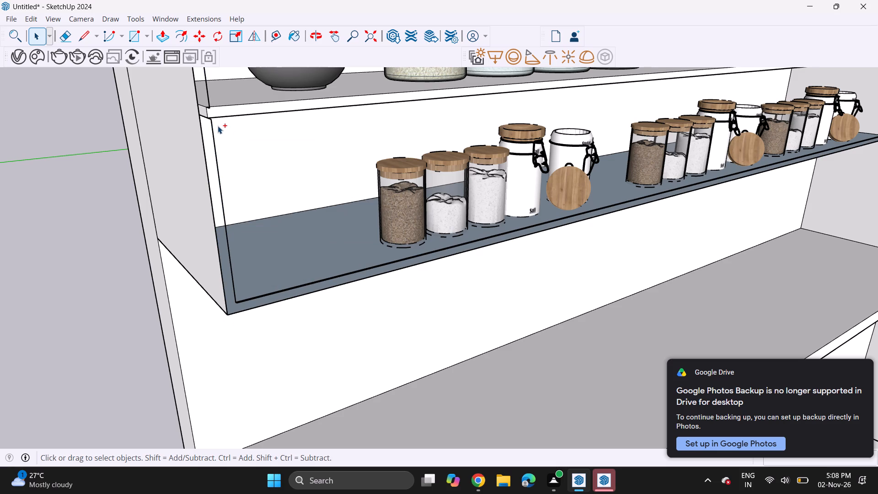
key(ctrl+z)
Examine the long unit's front frame where the upper board meets the end panel, selecting its edge and face.
scroll(221, 108, up, 11)
click(204, 115)
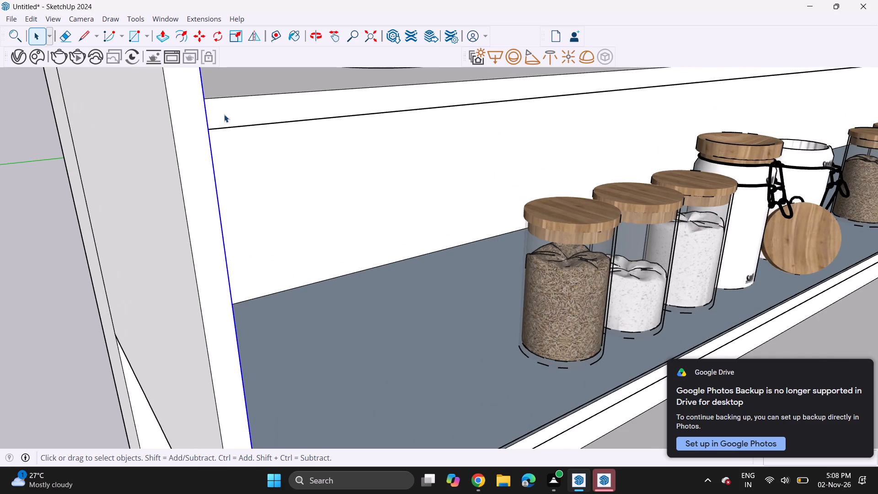
middle_drag(219, 114, 70, 108)
scroll(262, 73, up, 4)
scroll(260, 91, down, 12)
scroll(267, 103, down, 12)
scroll(252, 140, up, 1)
middle_drag(254, 141, 324, 151)
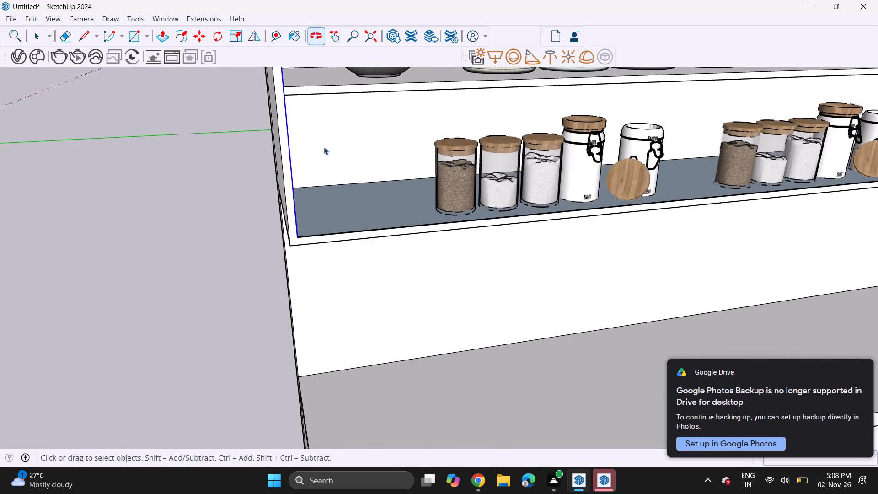
scroll(295, 136, up, 7)
double_click(268, 109)
Erase the vertical dividing line on the front of the corner upright between the long unit and the adjoining shelf unit.
scroll(268, 108, down, 14)
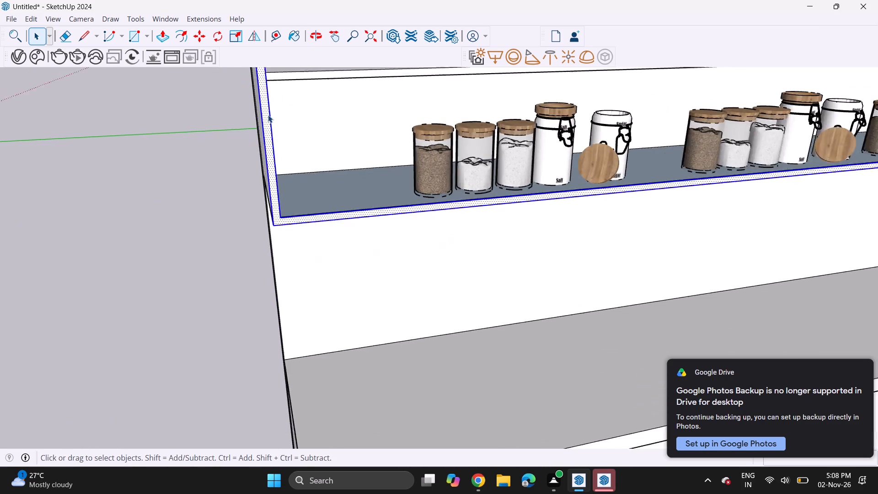
scroll(268, 115, down, 16)
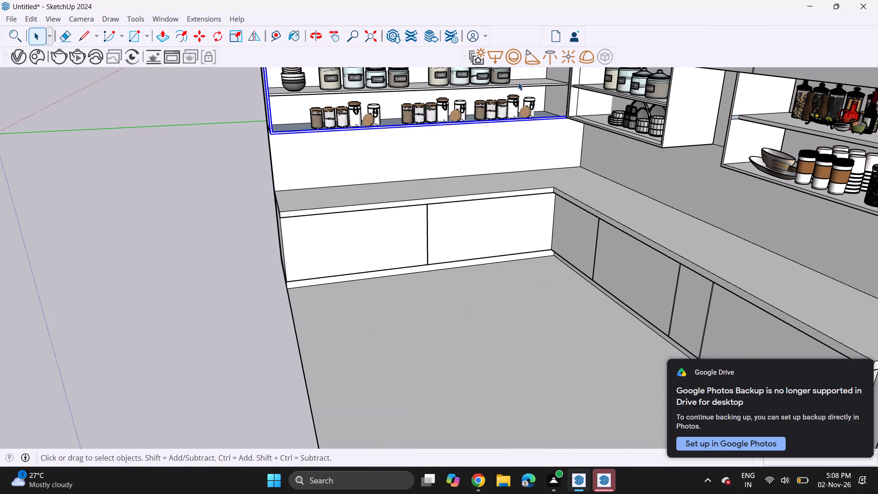
scroll(565, 68, up, 6)
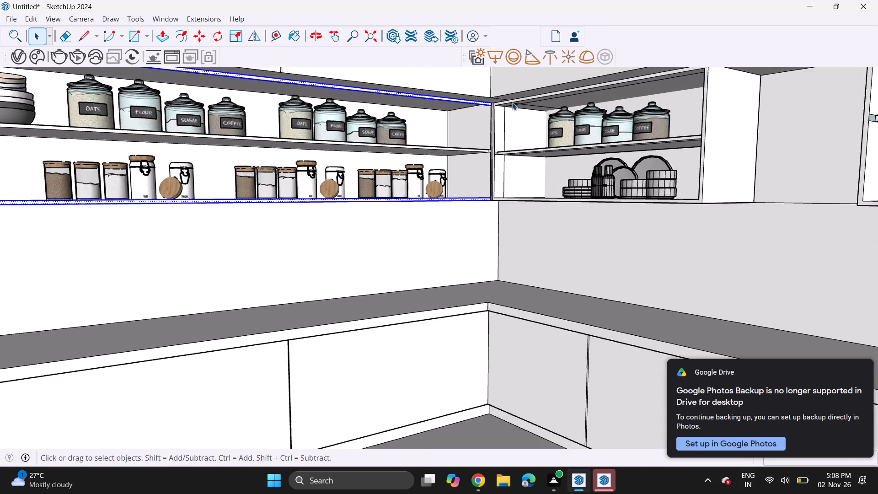
scroll(512, 102, up, 7)
scroll(489, 153, up, 15)
ctrl+scroll(486, 163, up, 6)
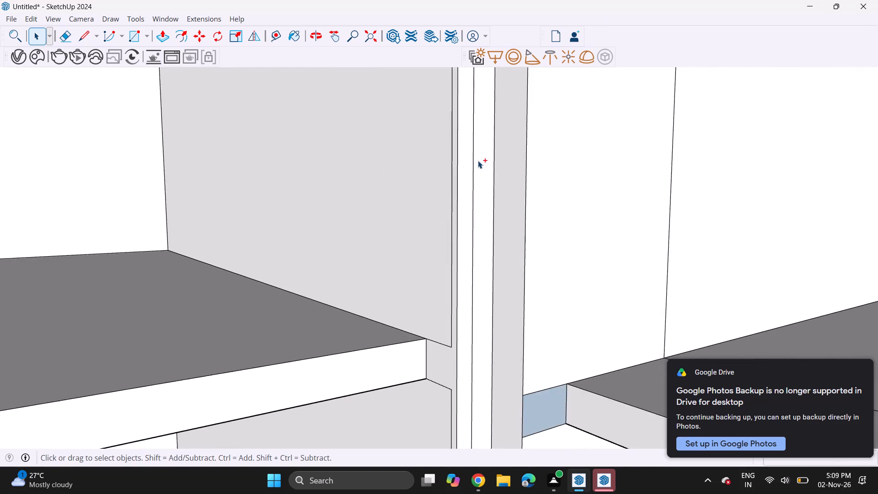
click(473, 158)
right_click(473, 158)
click(499, 176)
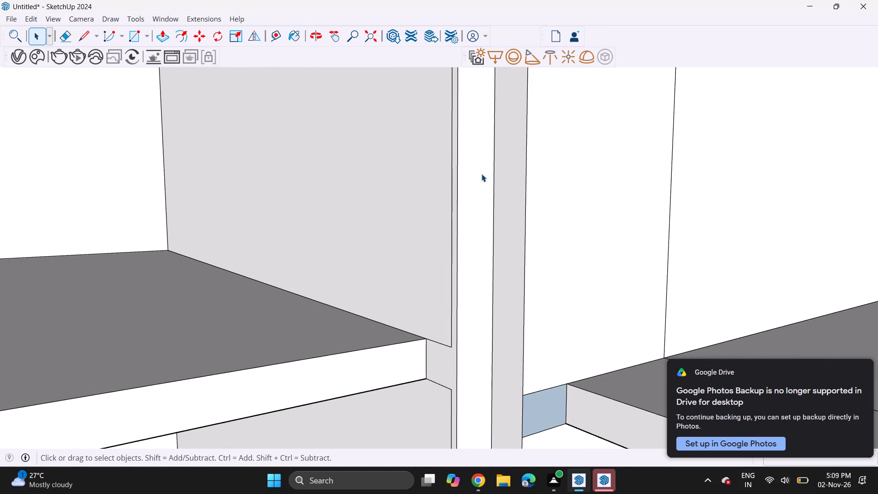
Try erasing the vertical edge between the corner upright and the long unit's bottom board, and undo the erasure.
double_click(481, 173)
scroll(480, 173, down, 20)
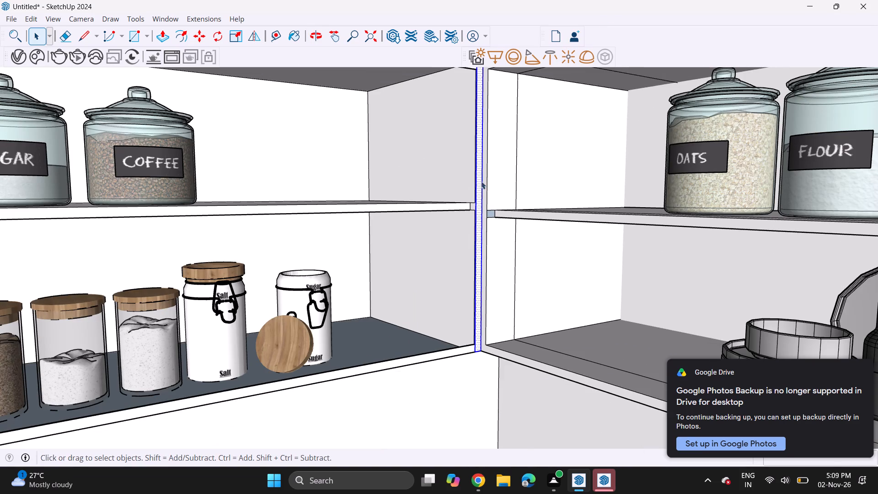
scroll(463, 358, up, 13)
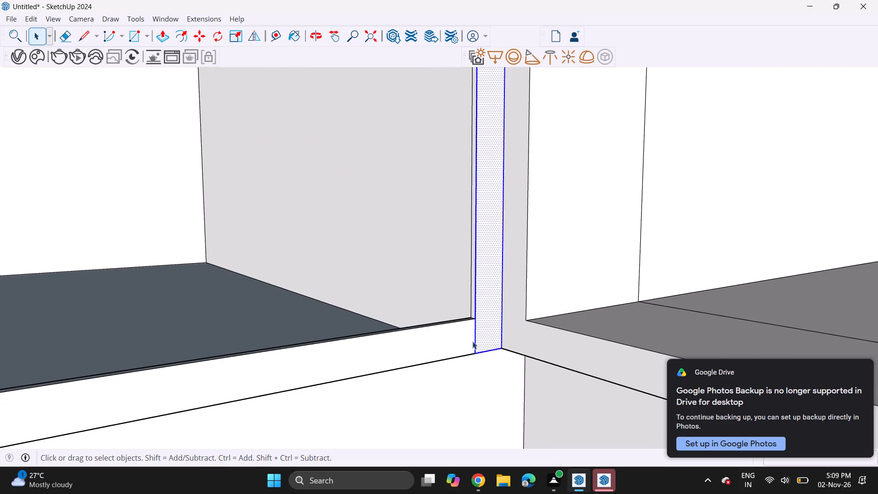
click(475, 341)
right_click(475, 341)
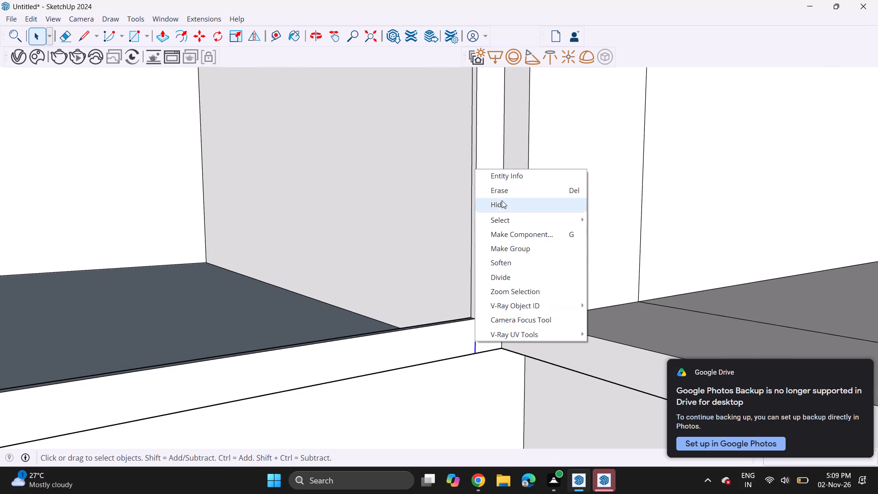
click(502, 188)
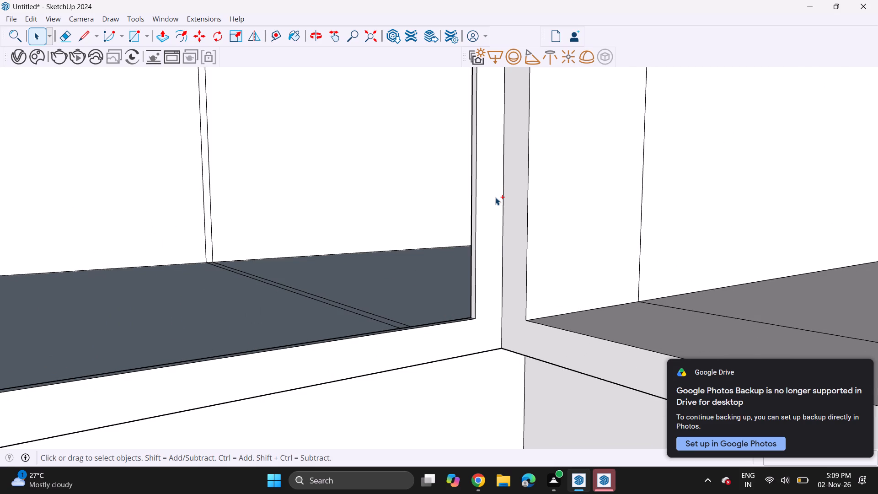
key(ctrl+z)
Copy the long unit's front frame faces, together with its lower shelf surface, about 45' away to open ground outside the kitchen.
scroll(488, 277, up, 6)
scroll(471, 306, down, 15)
scroll(472, 310, up, 1)
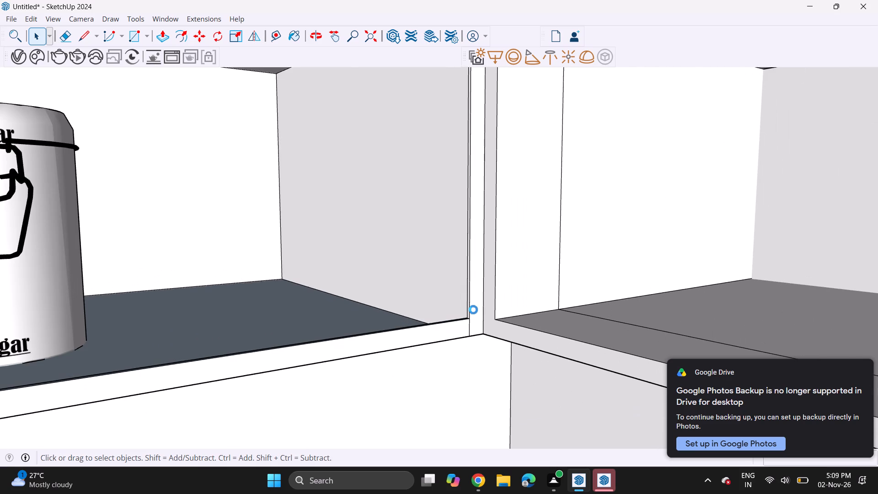
double_click(475, 310)
scroll(487, 287, down, 4)
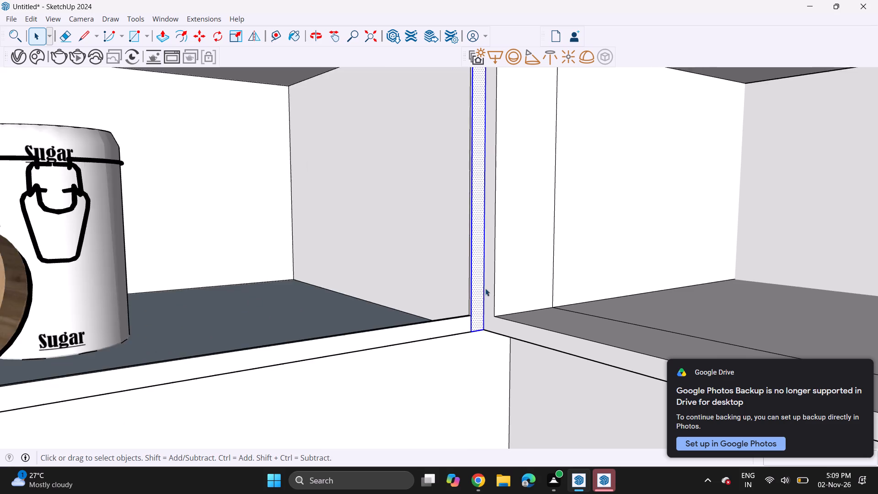
scroll(483, 290, down, 7)
scroll(483, 290, up, 1)
scroll(484, 290, down, 5)
scroll(479, 301, up, 1)
scroll(479, 301, down, 4)
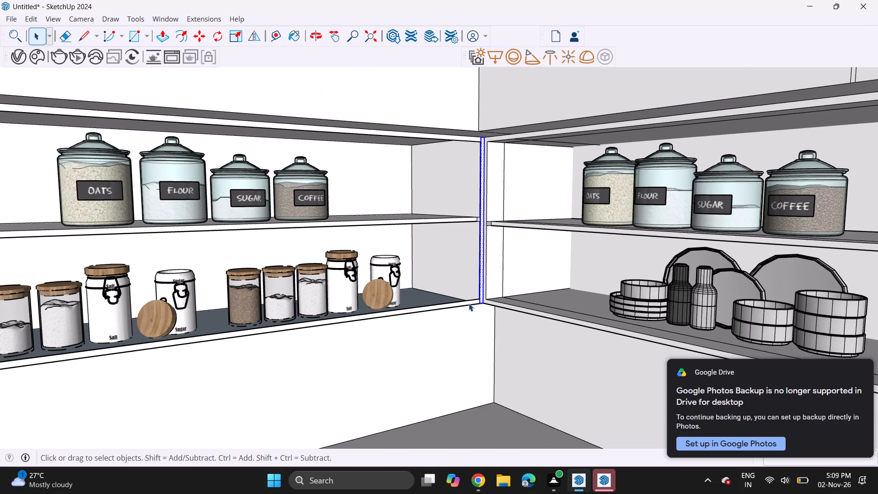
double_click(469, 303)
ctrl+scroll(481, 290, up, 6)
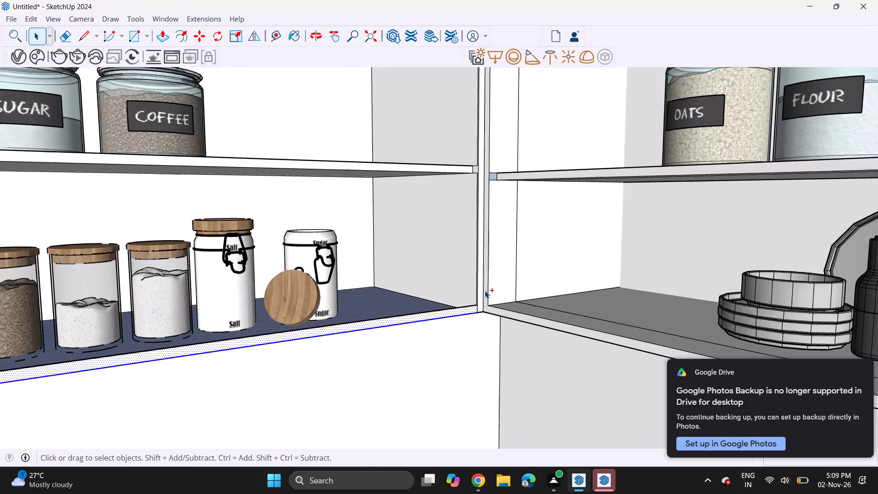
ctrl+double_click(480, 285)
ctrl+scroll(480, 285, down, 7)
ctrl+scroll(448, 261, up, 1)
ctrl+scroll(436, 110, up, 4)
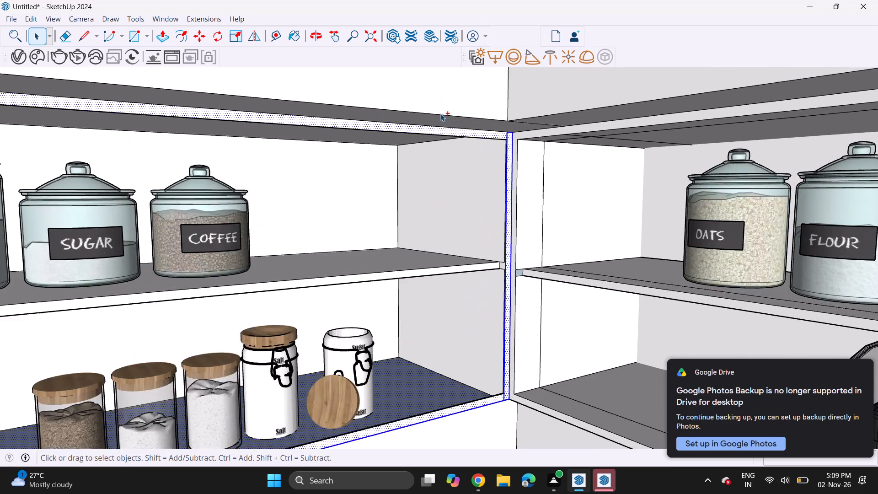
ctrl+scroll(440, 113, up, 7)
ctrl+double_click(442, 140)
ctrl+scroll(442, 140, down, 11)
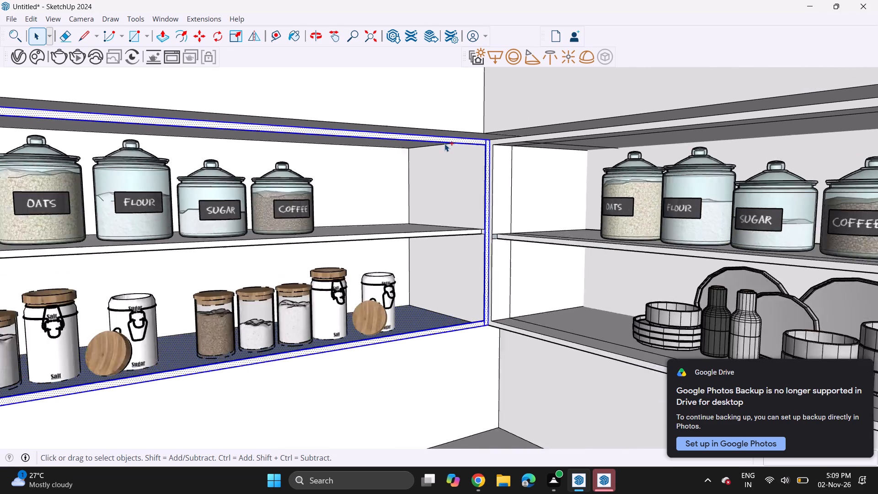
ctrl+scroll(444, 144, down, 13)
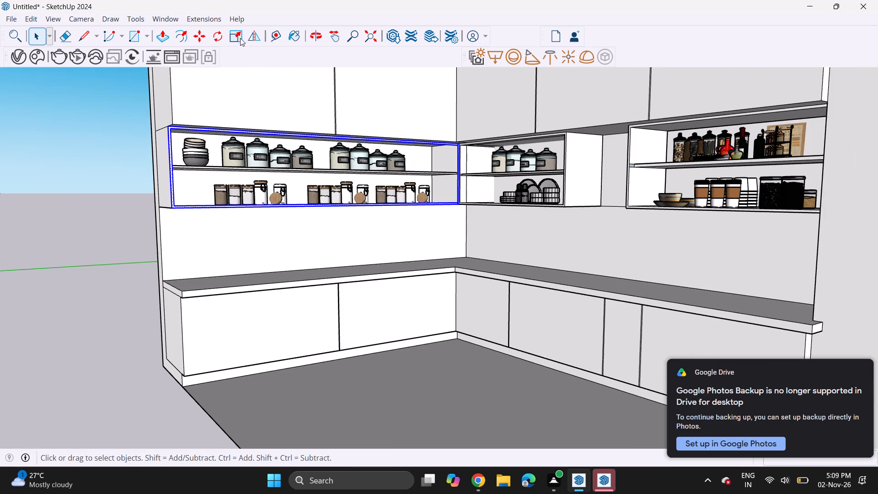
click(201, 33)
click(167, 127)
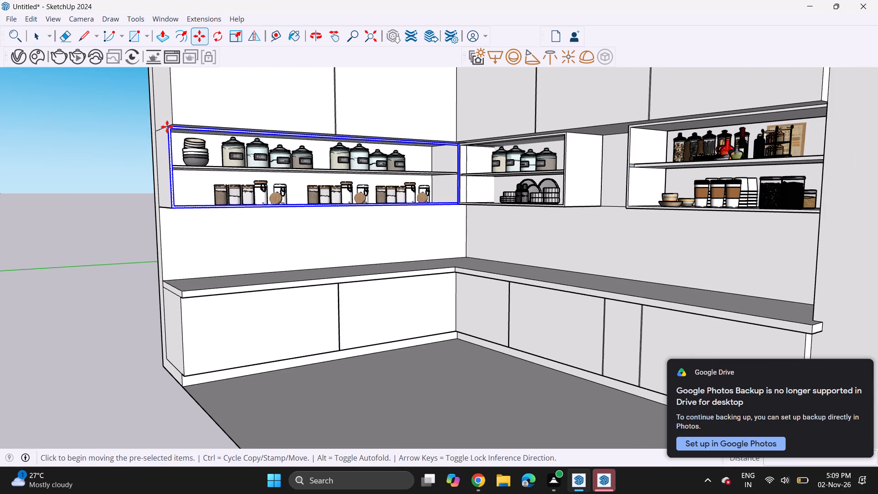
scroll(139, 181, down, 11)
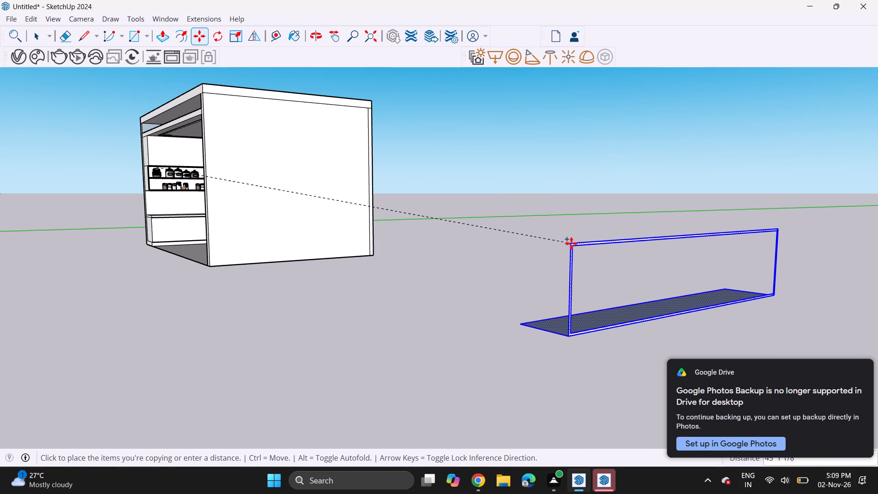
click(571, 243)
Erase the copied shelf surface's outer edges so only the front frame outline remains in the copy.
middle_drag(418, 266, 504, 268)
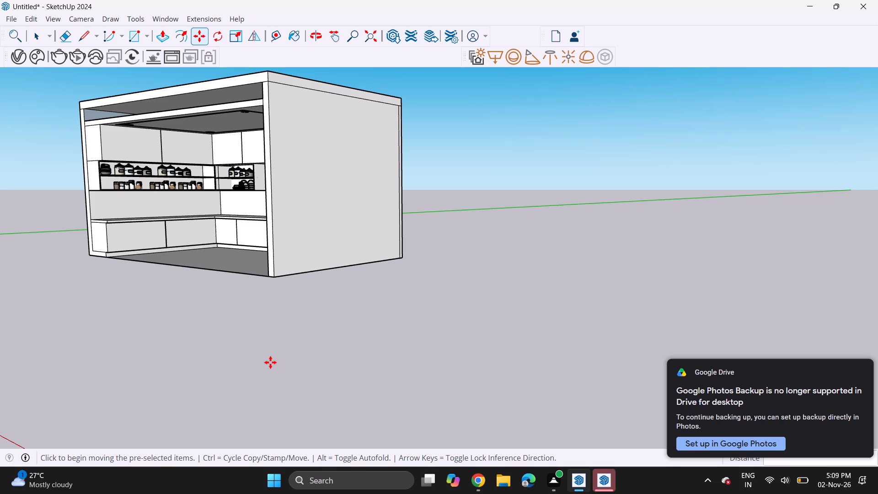
scroll(257, 354, down, 13)
scroll(336, 330, down, 4)
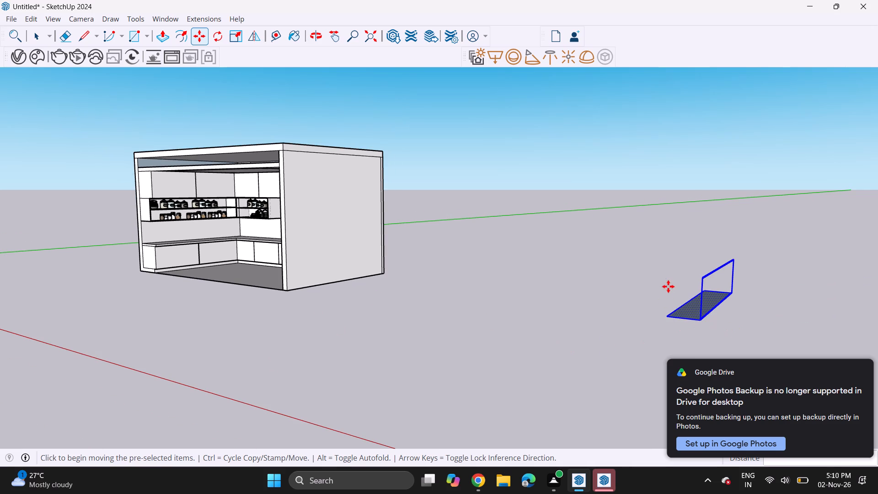
shift+middle_drag(644, 276, 559, 213)
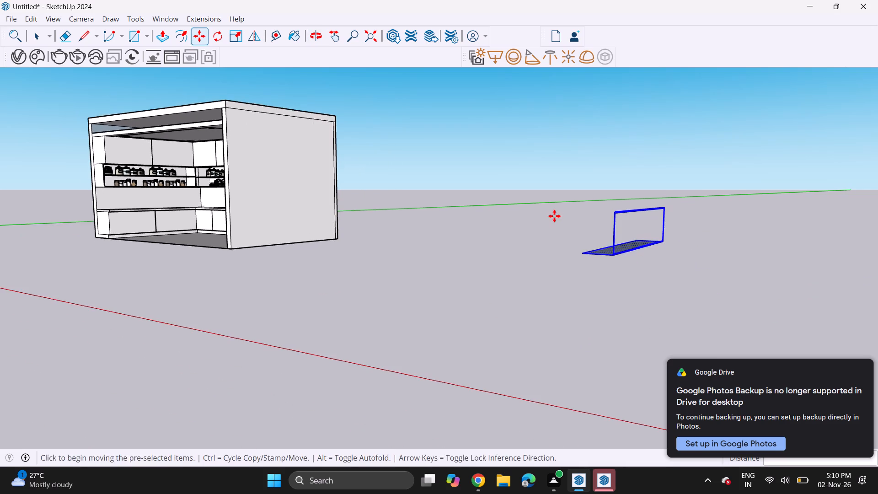
middle_drag(553, 216, 423, 227)
scroll(398, 285, up, 1)
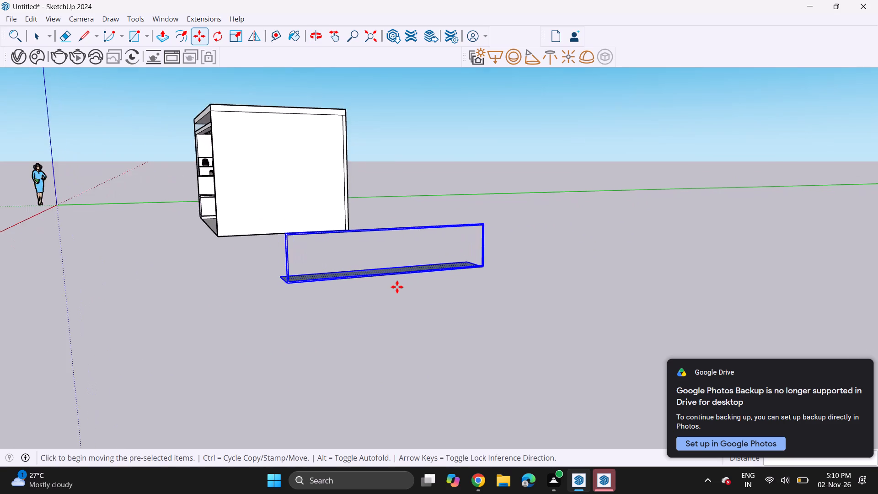
scroll(397, 287, up, 1)
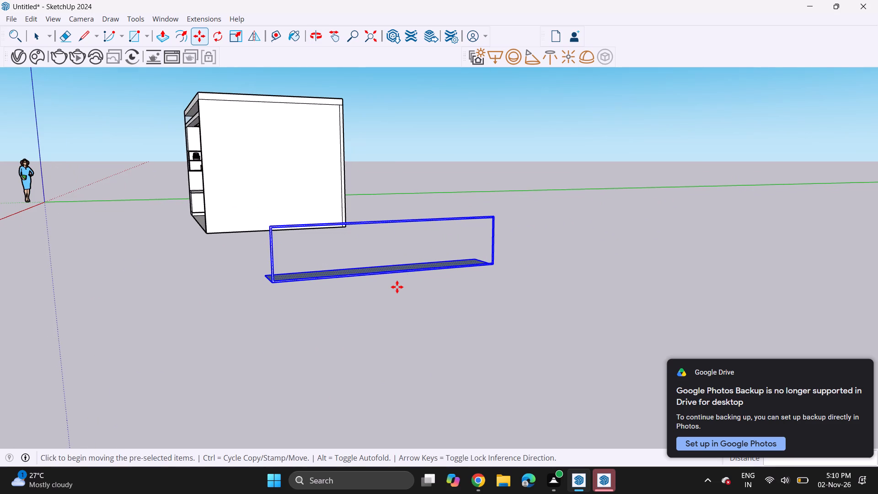
scroll(399, 287, down, 6)
scroll(351, 266, up, 1)
middle_drag(357, 266, 369, 299)
scroll(379, 364, up, 9)
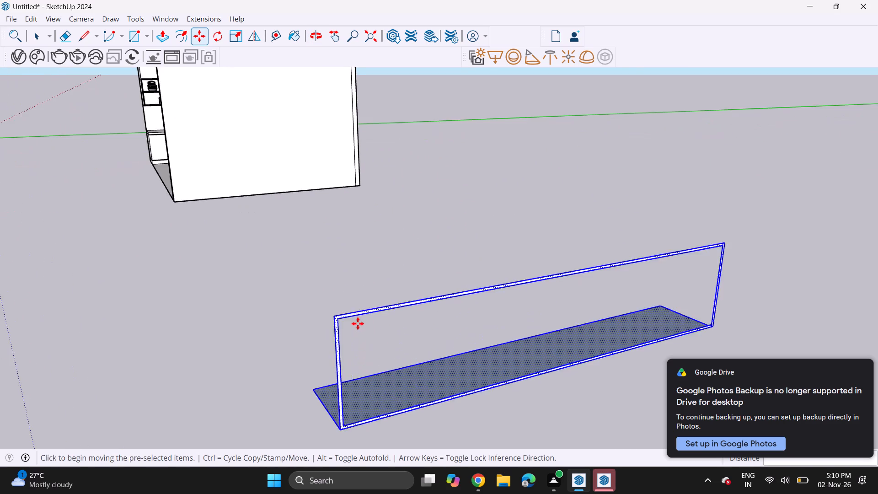
scroll(358, 323, up, 5)
click(157, 41)
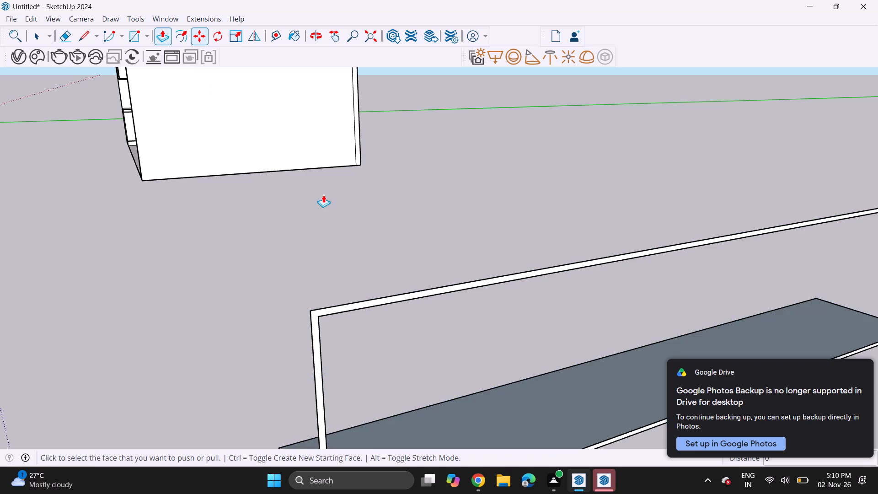
scroll(366, 325, up, 1)
shift+middle_drag(366, 325, 214, 128)
middle_drag(205, 137, 463, 150)
scroll(476, 152, down, 6)
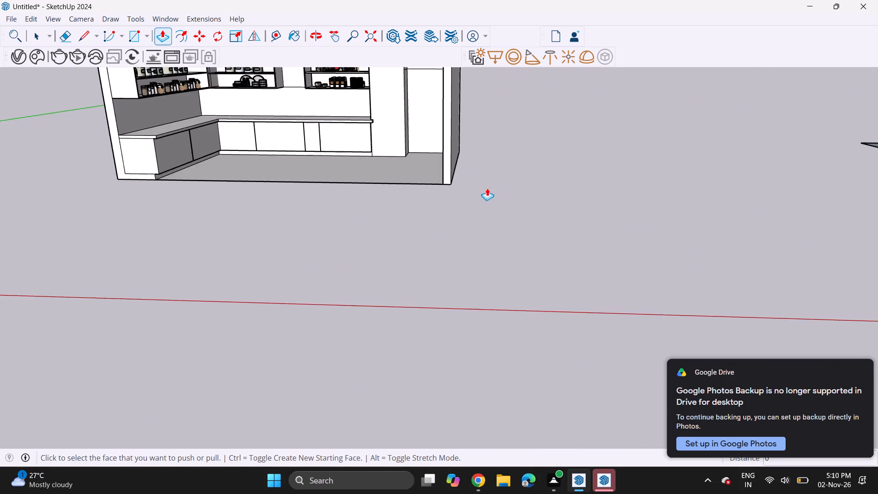
scroll(487, 188, down, 5)
shift+middle_drag(742, 148, 374, 153)
scroll(413, 219, up, 9)
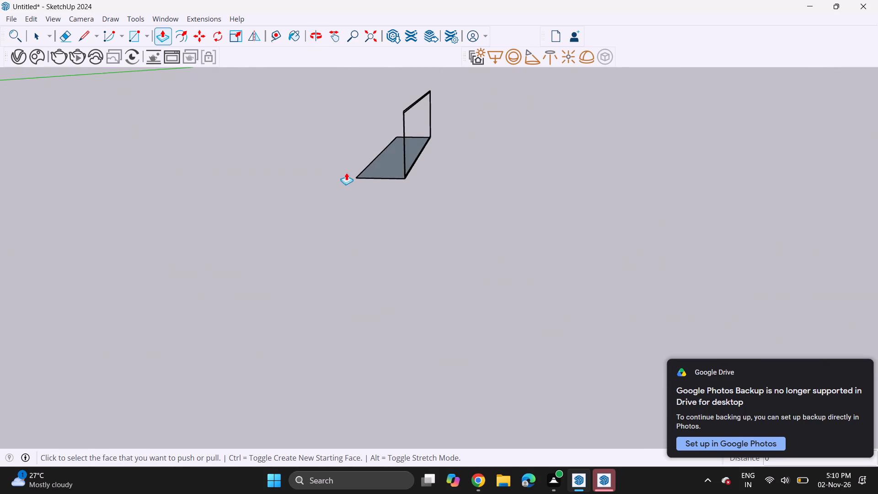
middle_drag(358, 173, 380, 252)
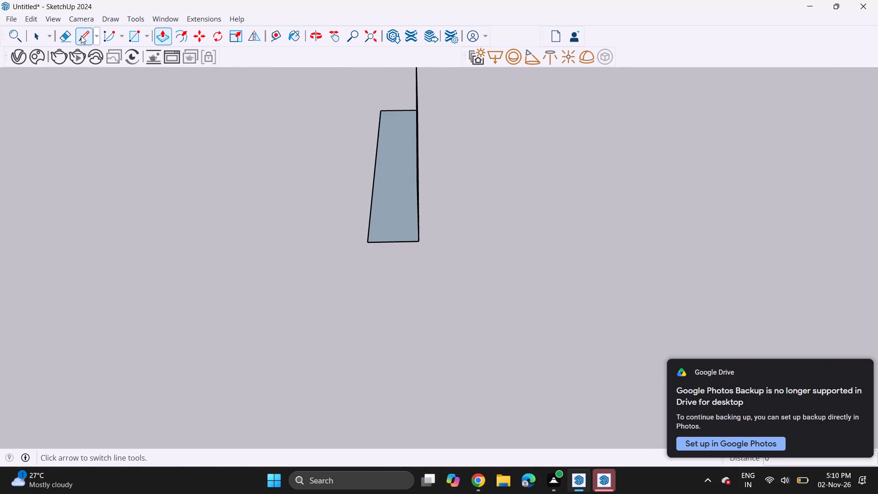
click(65, 33)
drag(381, 101, 381, 121)
drag(376, 220, 374, 258)
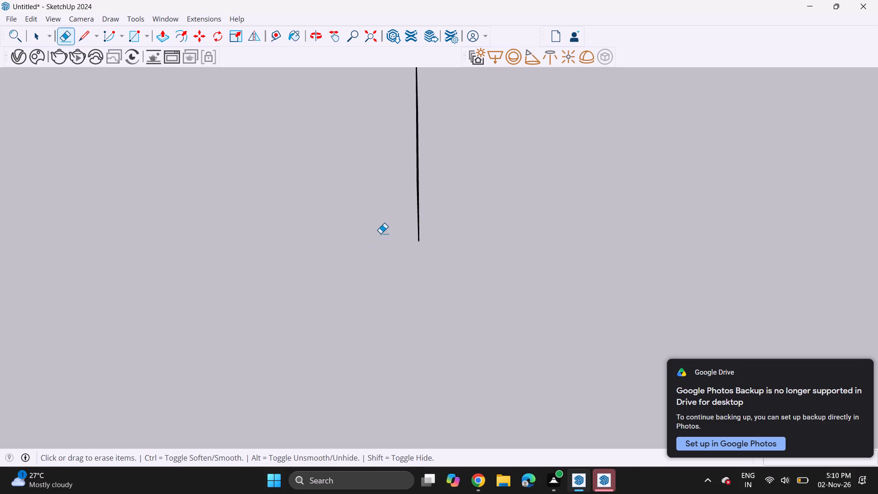
Push/Pull the copied frame's face to a thickness of about 1 1/8".
middle_drag(420, 232, 332, 139)
scroll(469, 116, up, 8)
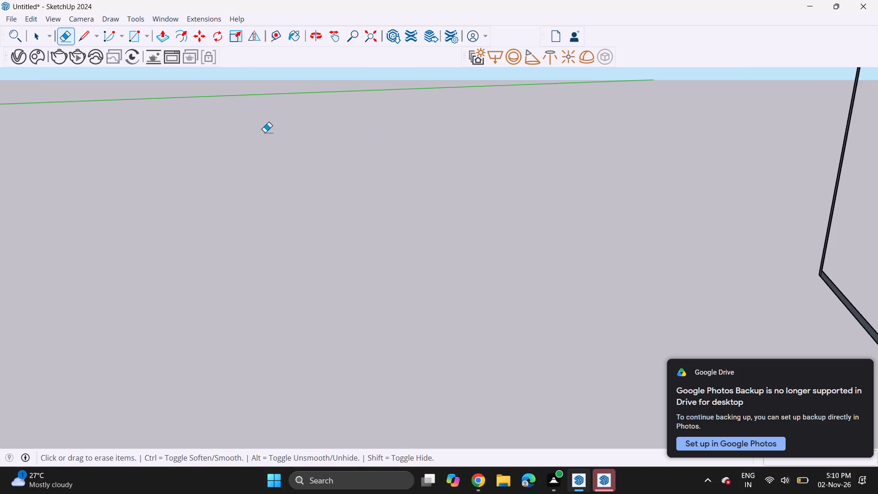
scroll(265, 132, down, 5)
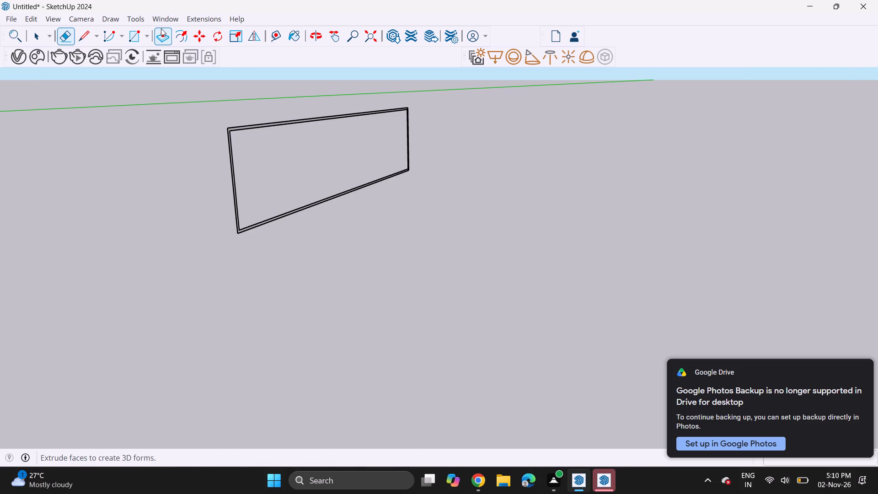
click(161, 28)
scroll(252, 192, up, 4)
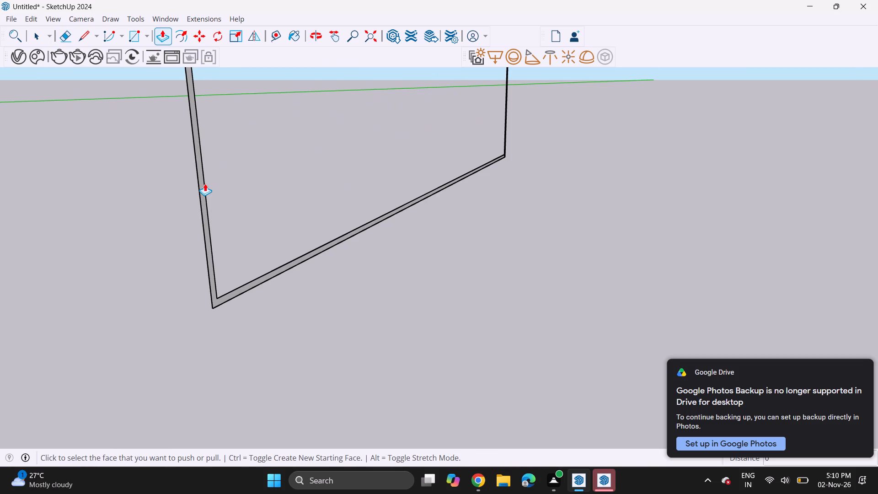
click(205, 183)
click(203, 190)
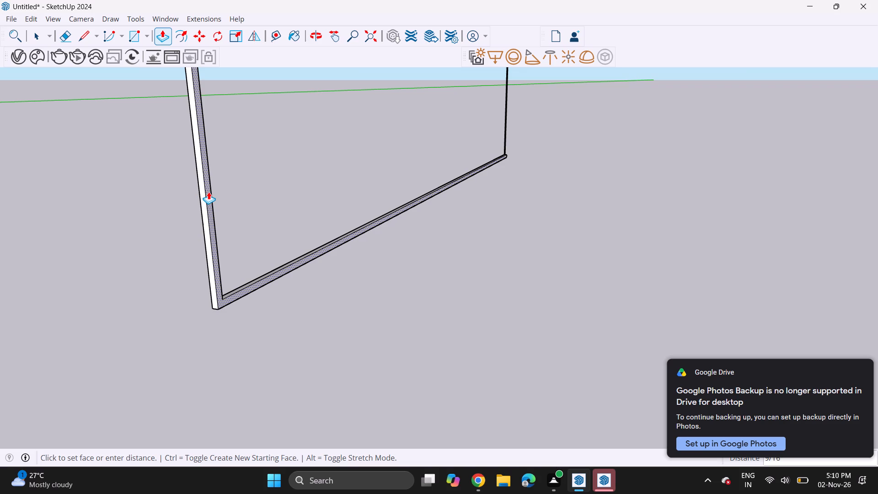
click(214, 196)
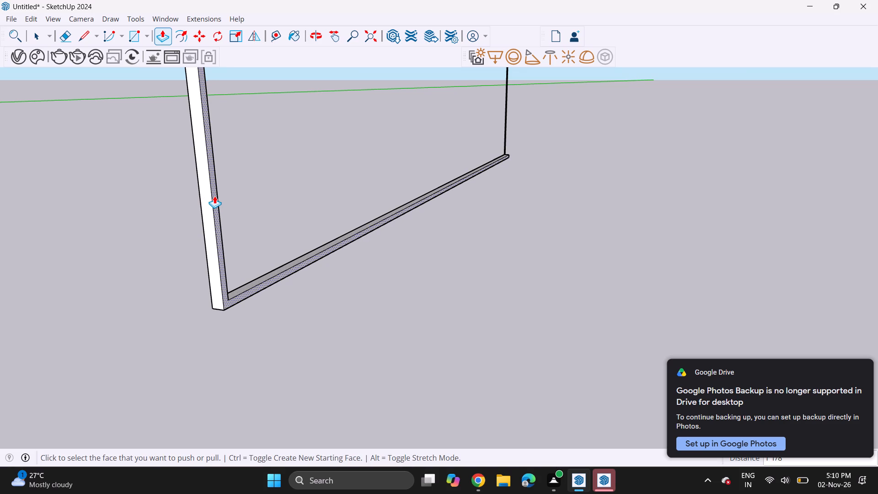
scroll(214, 196, down, 6)
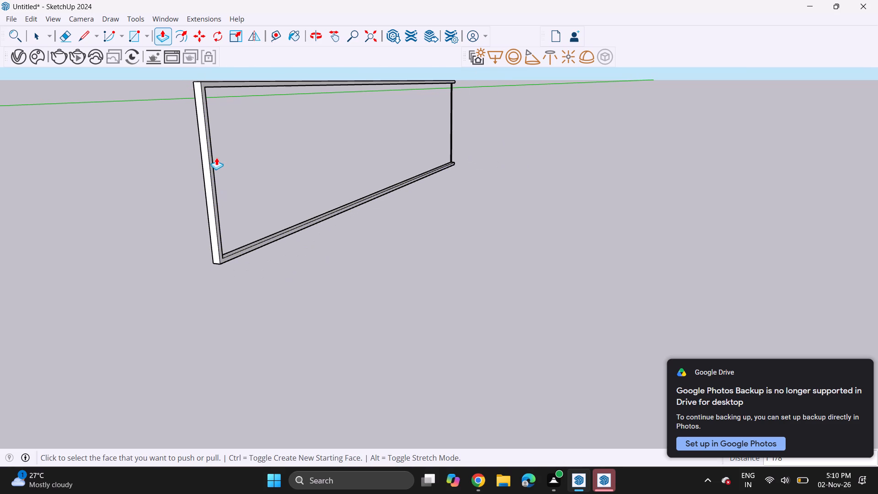
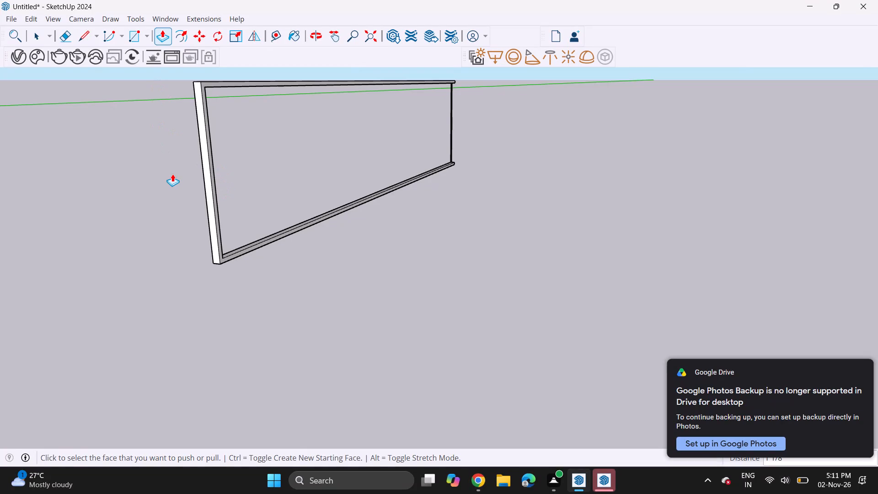
Push/Pull the copied frame's remaining thin end upright by about 1 1/8" so it is flush with the rails.
key(space)
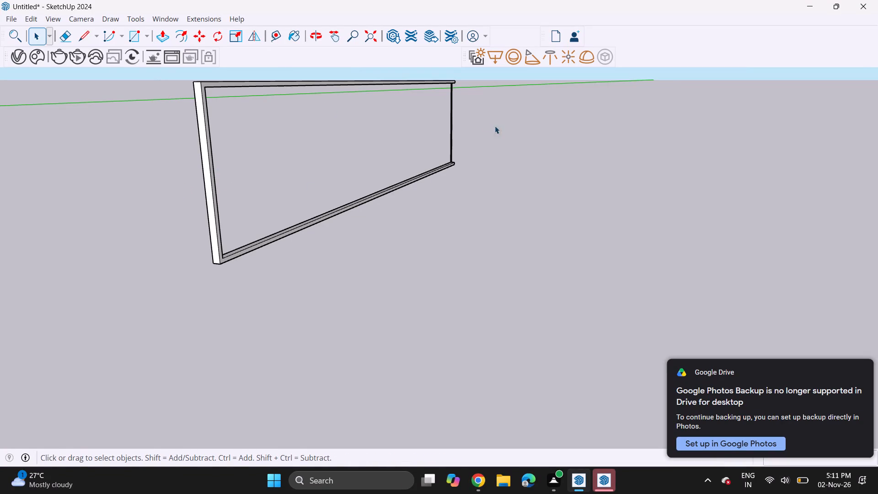
middle_drag(498, 113, 0, 153)
scroll(877, 238, up, 5)
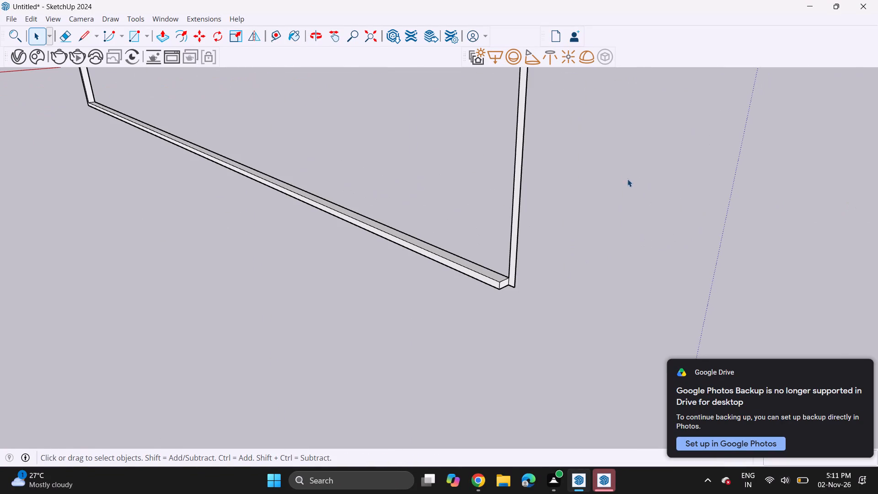
shift+middle_drag(479, 159, 464, 278)
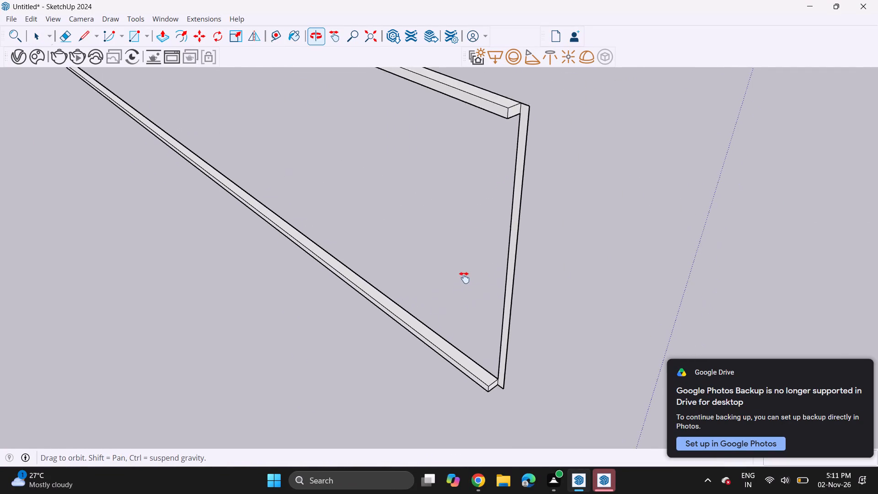
shift+middle_drag(464, 278, 436, 253)
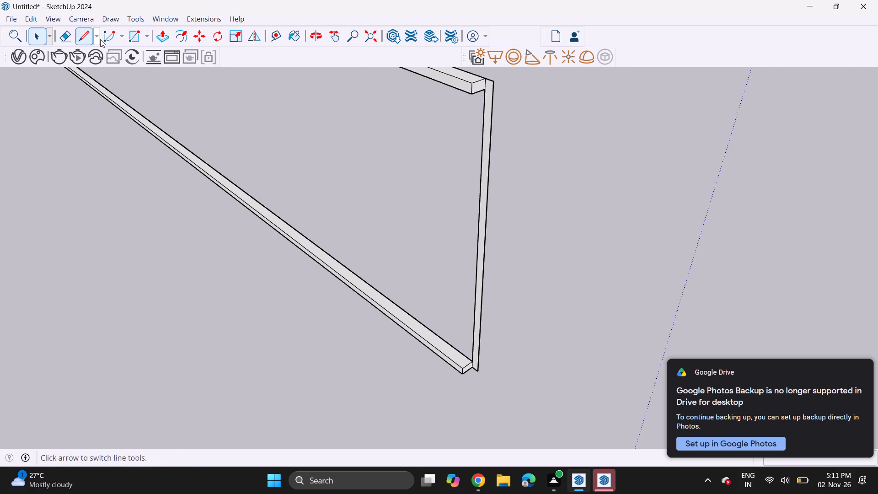
click(166, 27)
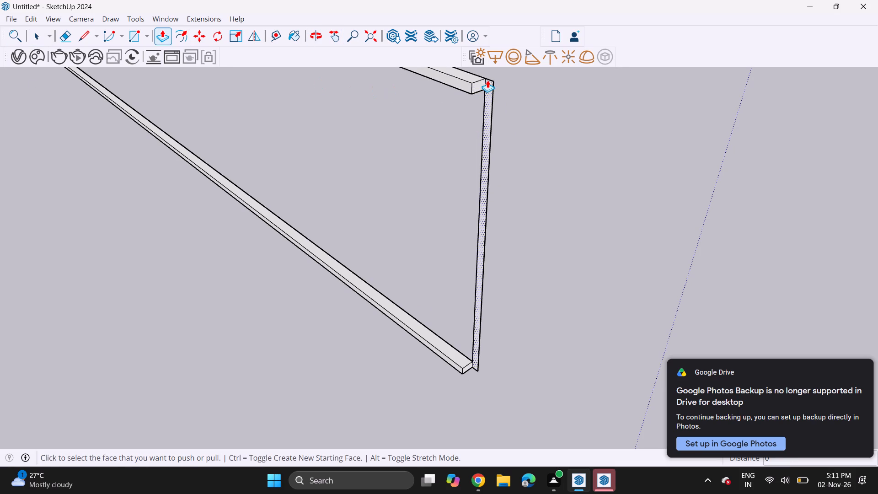
click(487, 80)
click(474, 79)
middle_drag(281, 105, 492, 34)
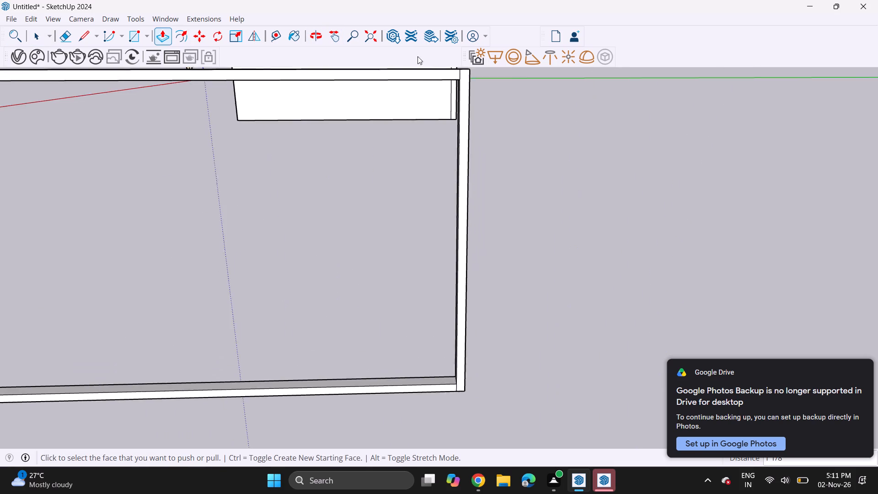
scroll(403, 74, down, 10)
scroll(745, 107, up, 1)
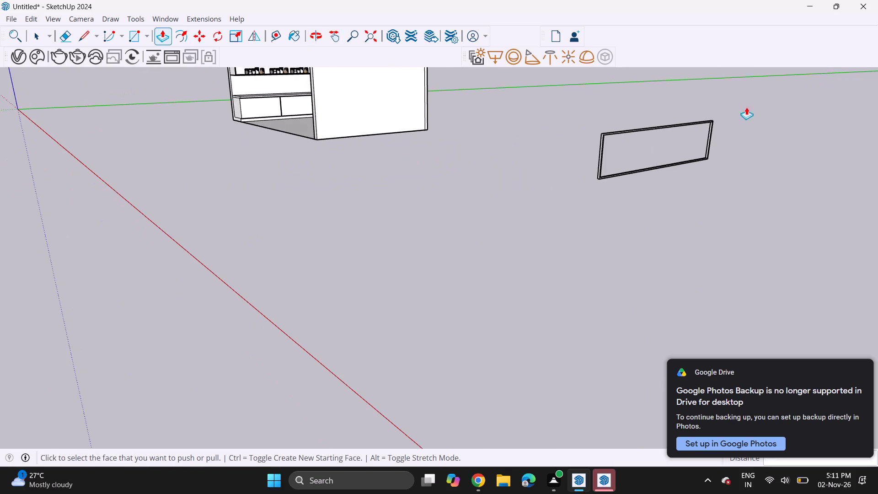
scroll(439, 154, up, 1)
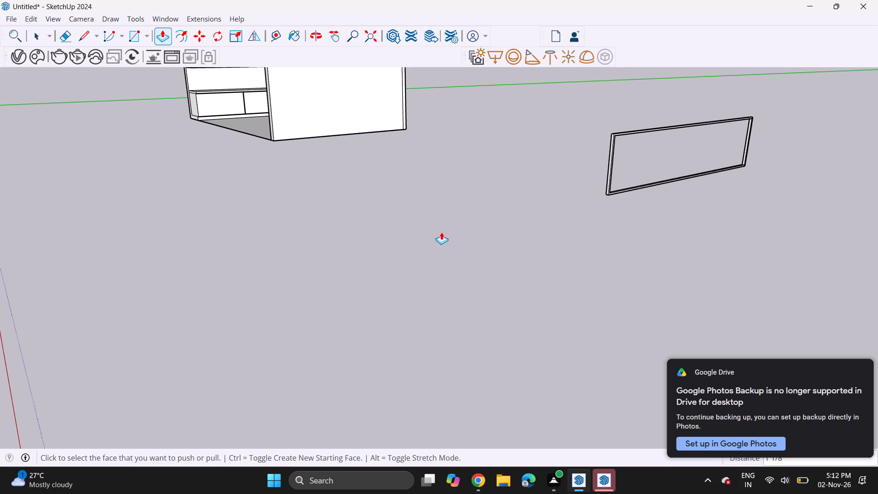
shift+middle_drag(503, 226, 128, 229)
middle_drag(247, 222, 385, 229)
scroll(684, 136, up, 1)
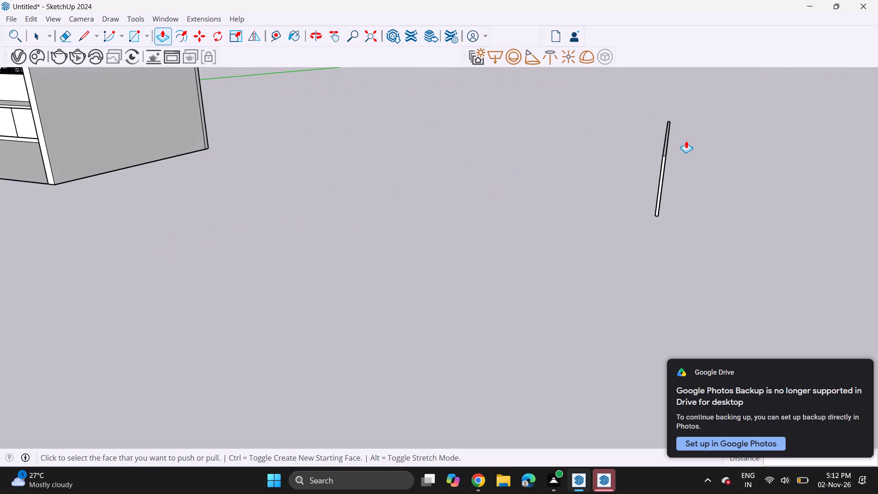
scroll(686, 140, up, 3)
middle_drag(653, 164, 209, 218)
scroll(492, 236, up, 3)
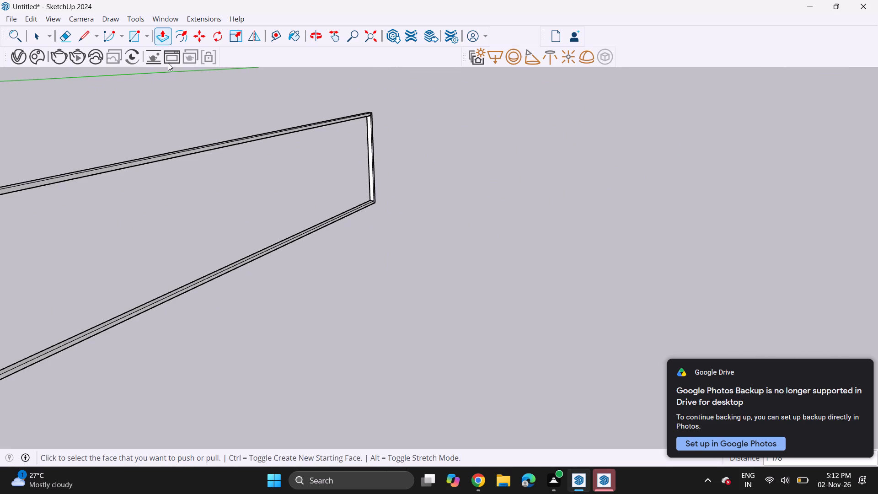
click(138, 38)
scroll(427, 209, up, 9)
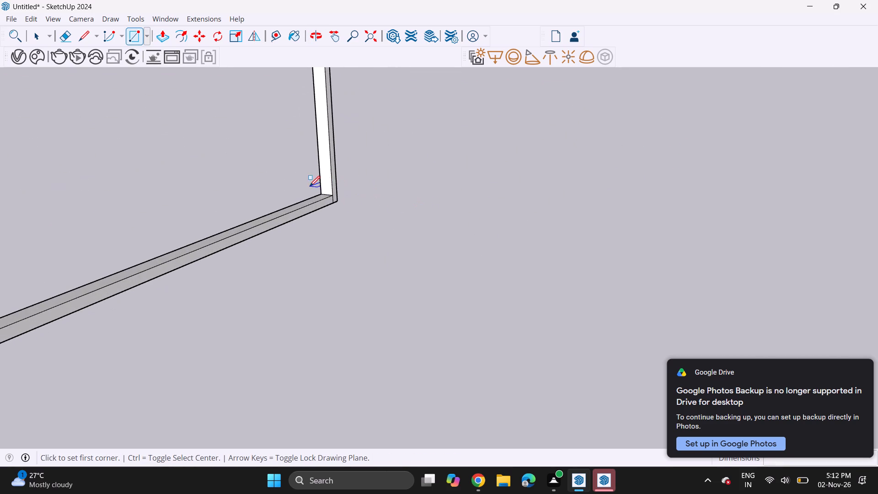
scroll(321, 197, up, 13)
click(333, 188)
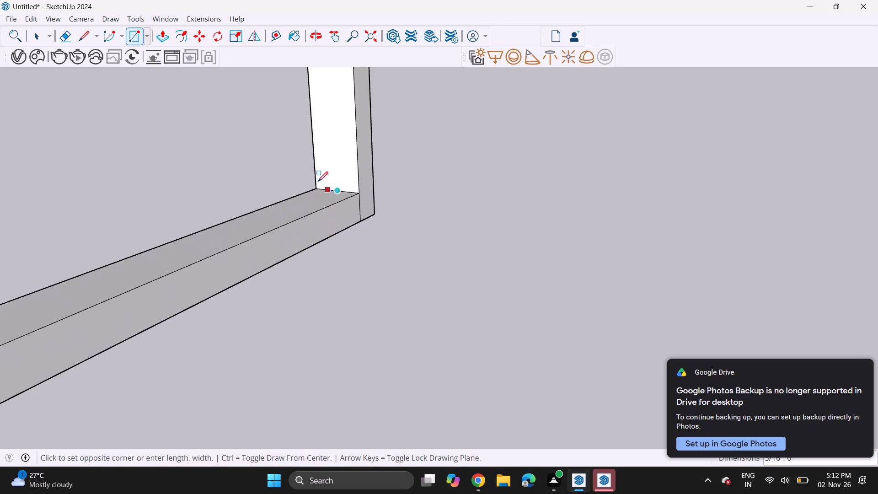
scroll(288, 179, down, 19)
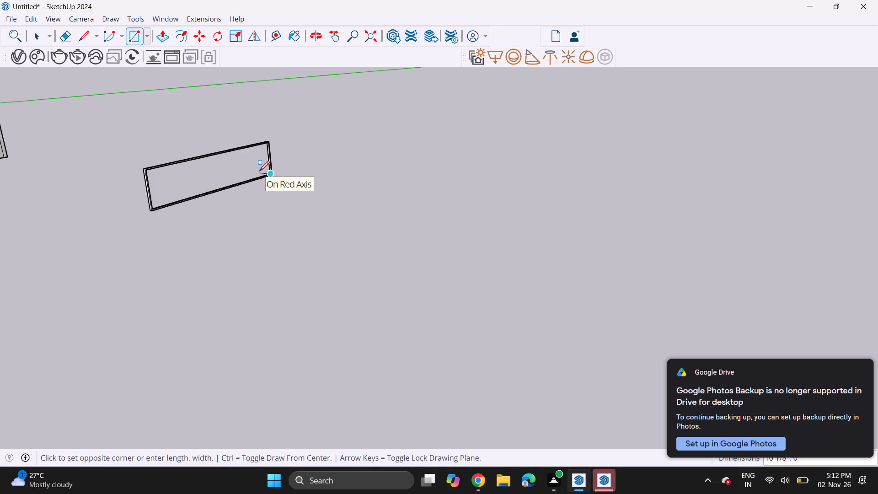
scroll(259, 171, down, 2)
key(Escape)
Copy the short end edge of the bottom rail's inner face 8' 10 11/16" to its opposite end, dividing the span into 3 equal parts.
middle_drag(179, 193, 213, 294)
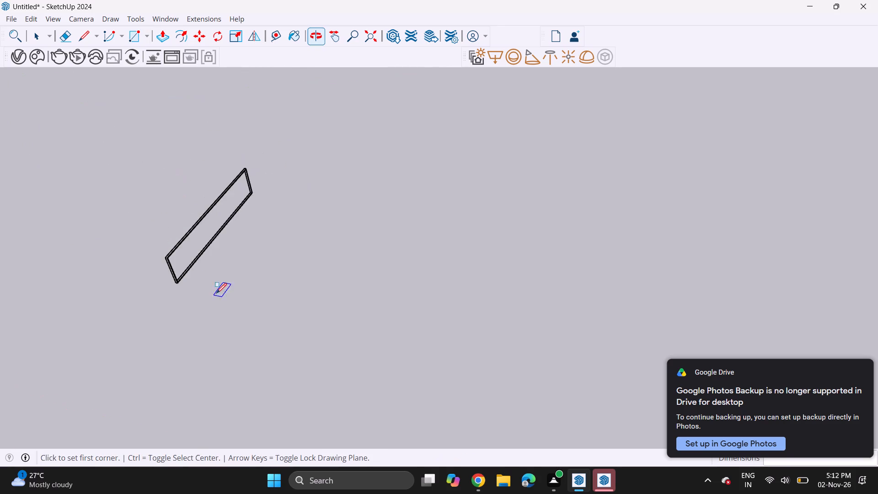
scroll(207, 240, up, 15)
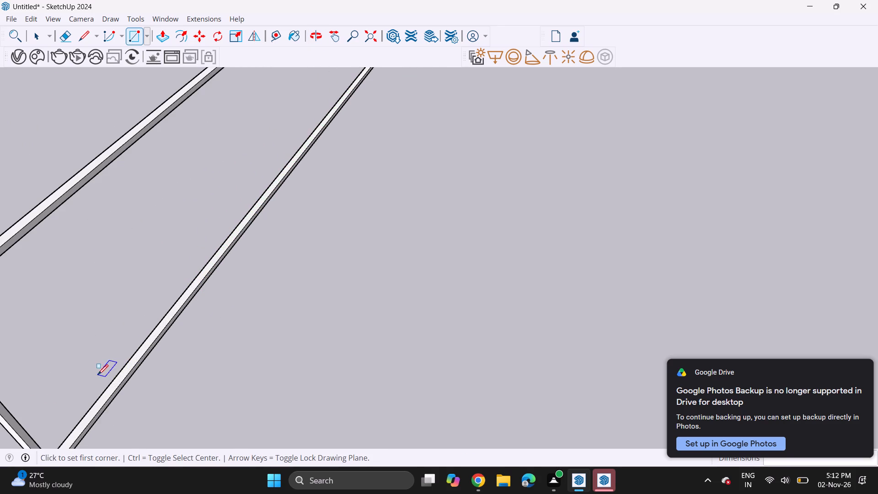
middle_drag(97, 375, 157, 214)
middle_drag(156, 216, 80, 293)
scroll(309, 91, up, 4)
middle_drag(187, 162, 169, 209)
shift+scroll(167, 214, up, 1)
scroll(141, 336, down, 6)
shift+middle_drag(159, 329, 236, 255)
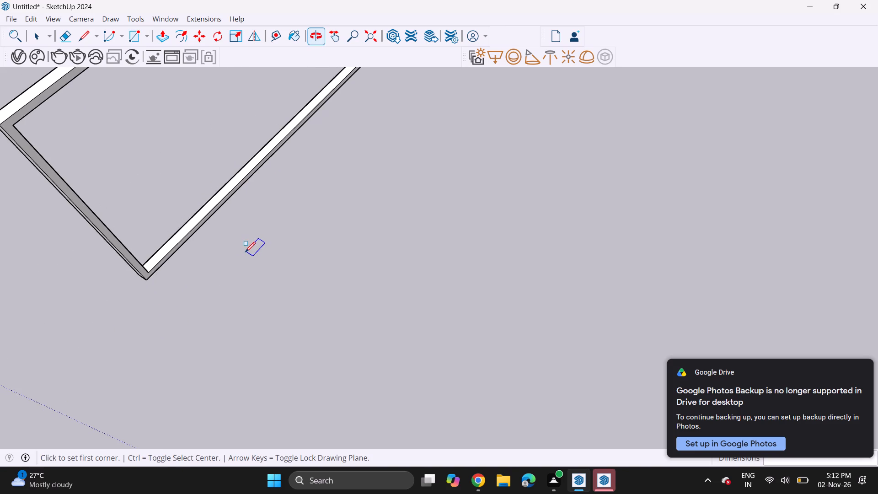
middle_drag(240, 255, 72, 320)
middle_drag(319, 236, 202, 276)
key(space)
scroll(202, 147, up, 7)
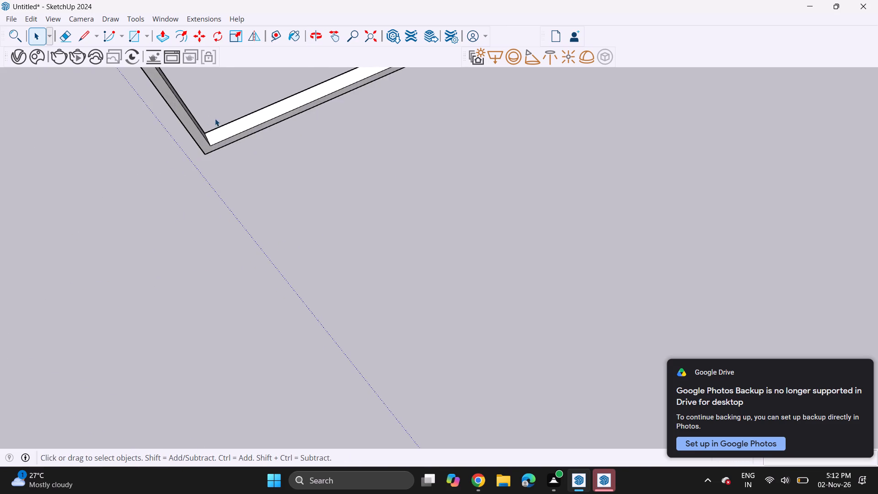
scroll(215, 118, up, 7)
click(205, 149)
click(207, 152)
click(207, 156)
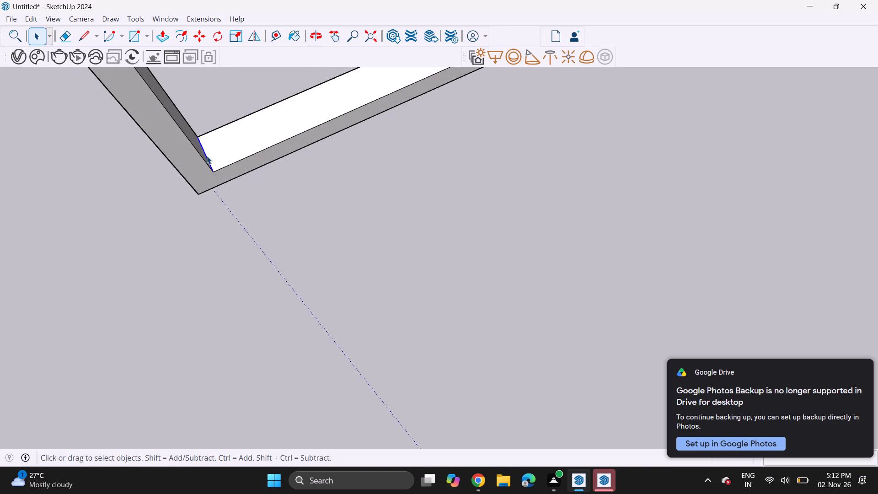
click(205, 35)
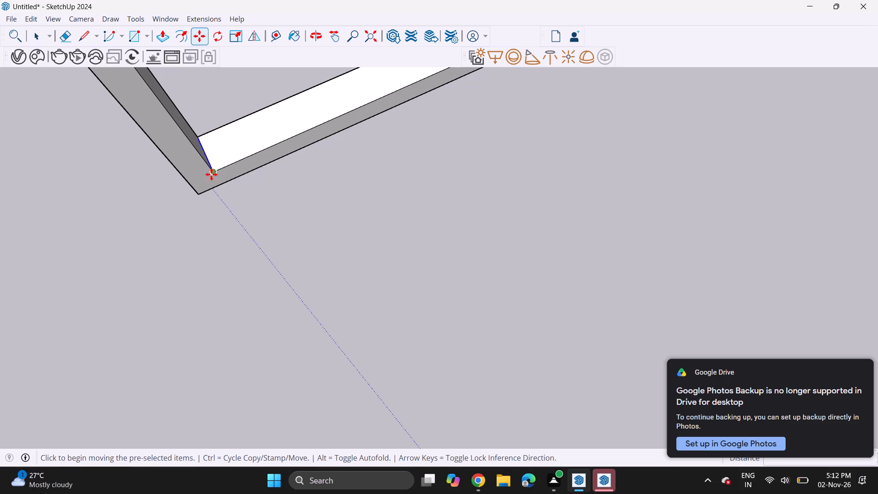
click(218, 169)
scroll(322, 137, down, 18)
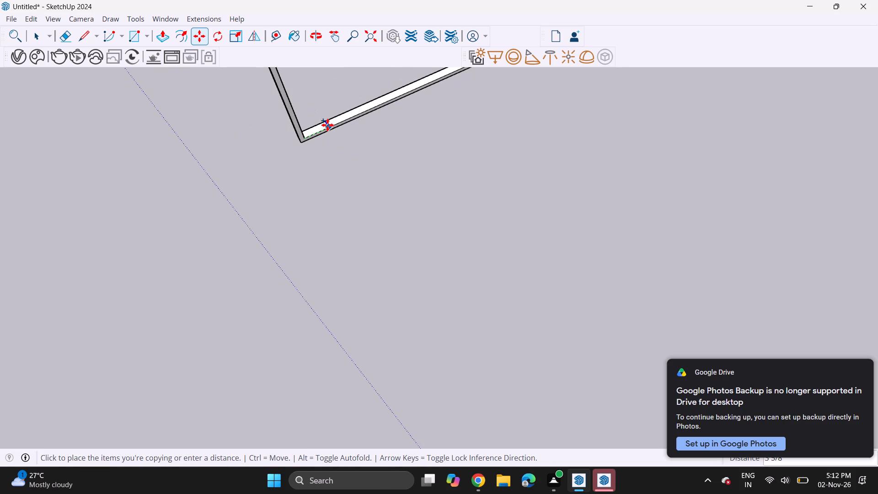
scroll(327, 125, down, 6)
middle_drag(382, 111, 12, 208)
shift+middle_drag(355, 86, 347, 254)
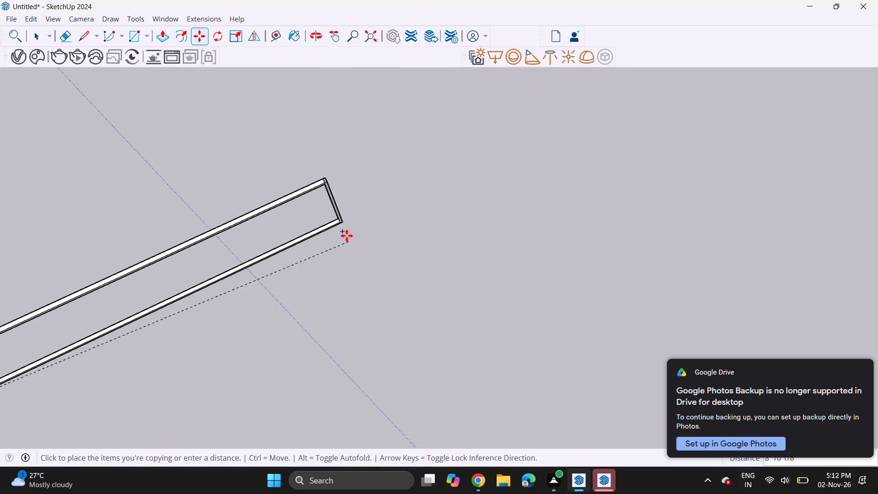
scroll(337, 229, up, 16)
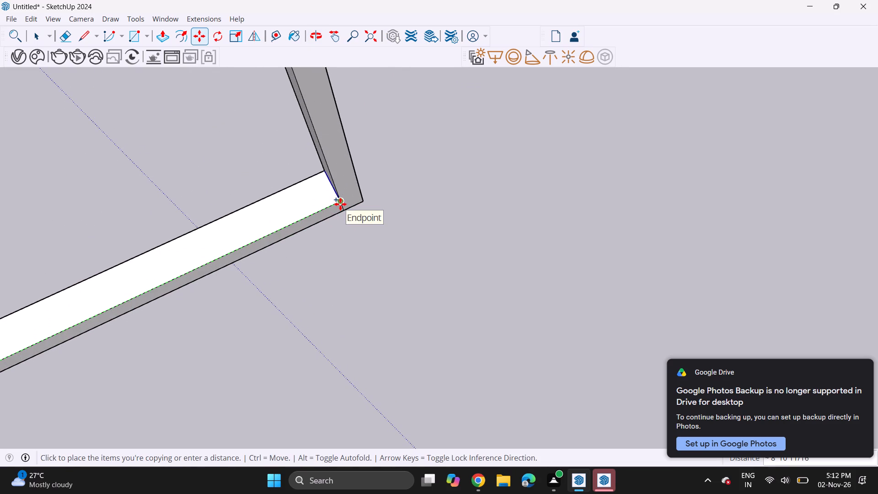
click(340, 204)
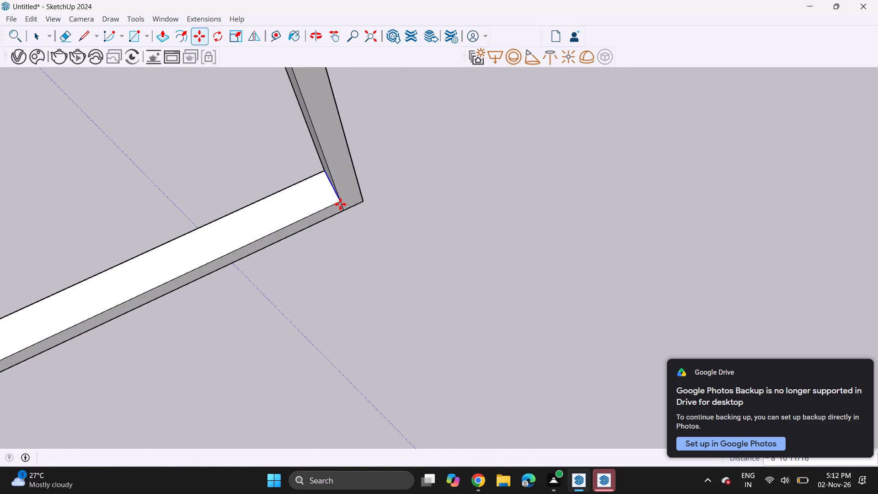
key(slash)
key(3)
key(Return)
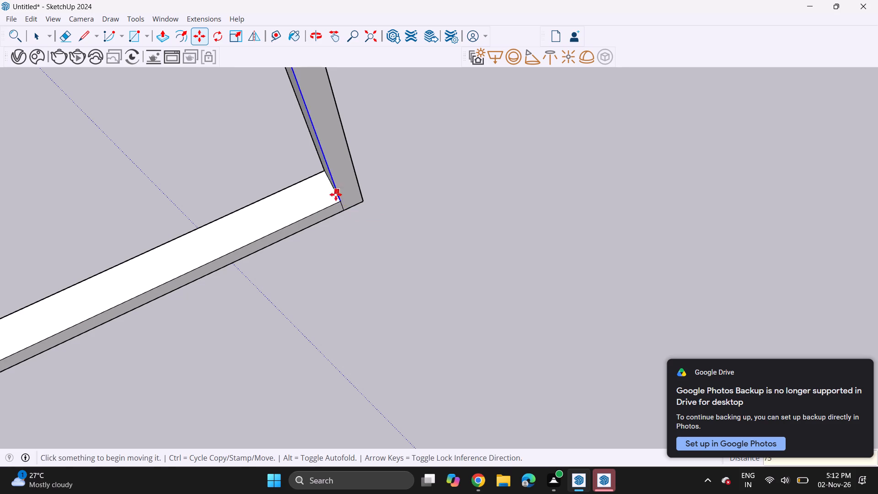
Copy the first one-third division line a short distance along the bottom rail to outline a narrow divider strip.
scroll(336, 201, down, 15)
scroll(142, 317, down, 3)
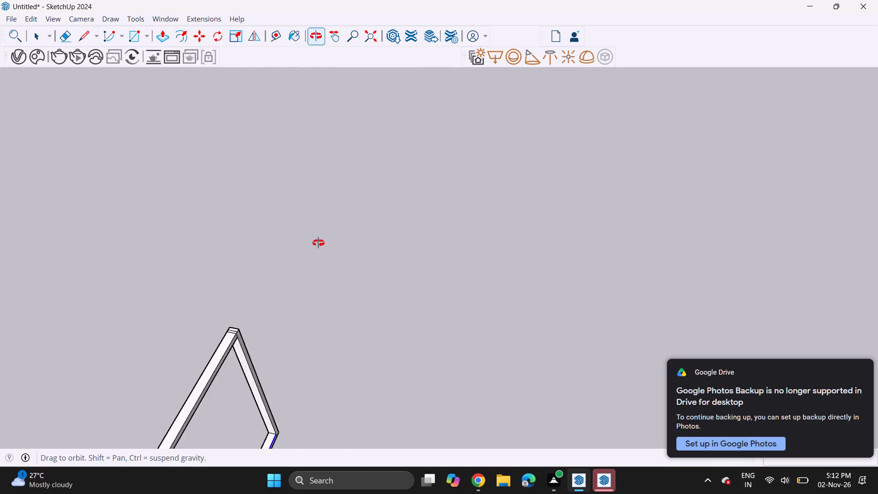
shift+middle_drag(118, 372, 485, 190)
middle_drag(393, 222, 354, 223)
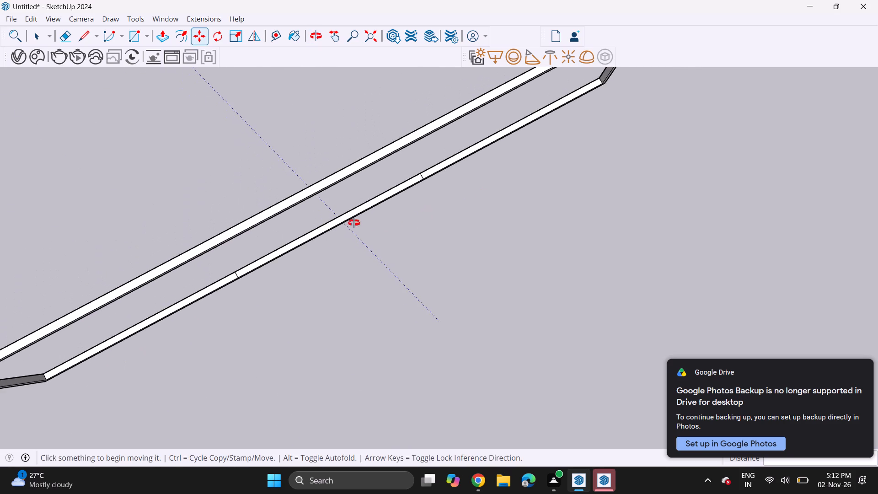
middle_drag(354, 223, 267, 174)
scroll(266, 176, up, 17)
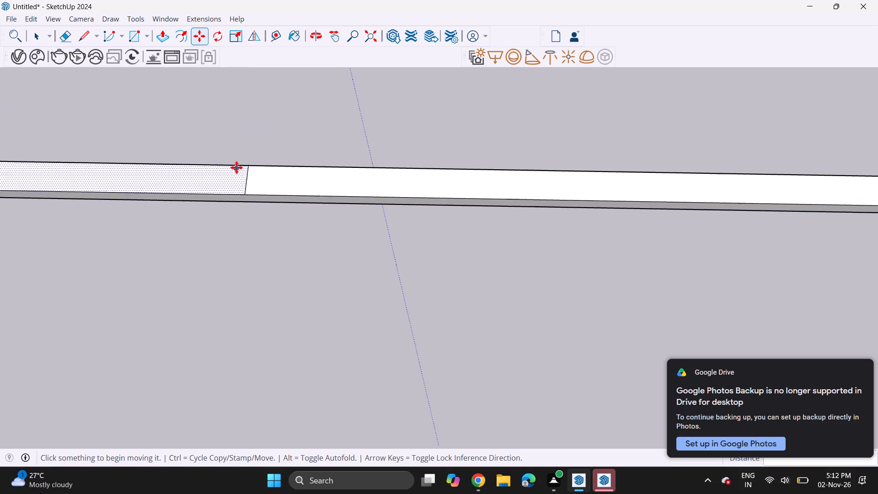
scroll(237, 166, up, 12)
key(space)
click(251, 196)
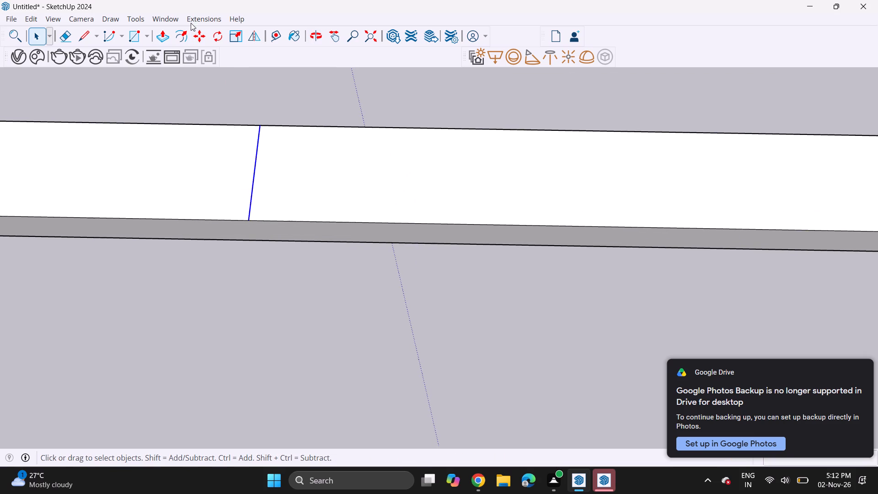
click(193, 32)
click(246, 217)
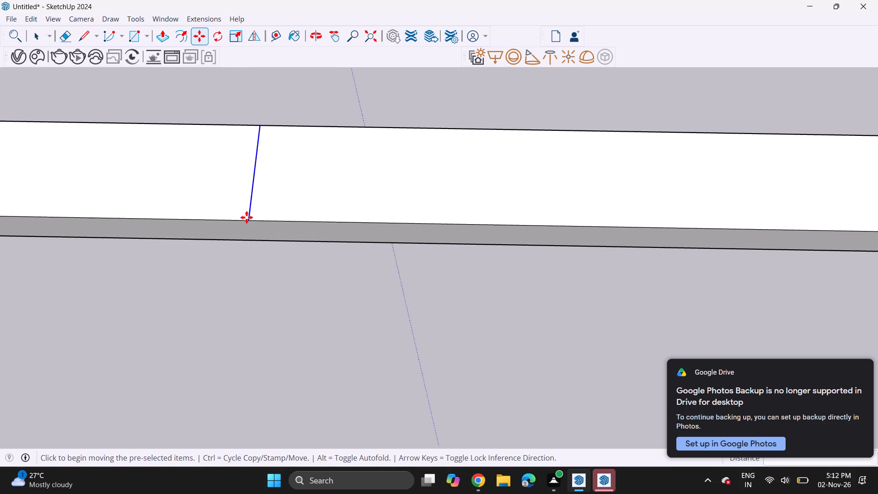
click(331, 220)
Copy the second one-third division line a short distance along the bottom rail to outline a second narrow divider strip.
scroll(336, 223, down, 11)
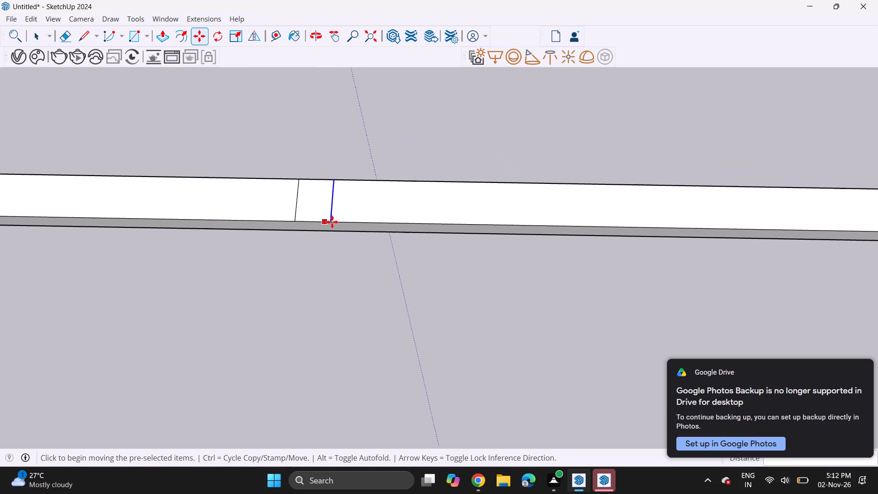
scroll(332, 222, down, 20)
scroll(332, 222, down, 1)
shift+middle_drag(510, 216, 166, 220)
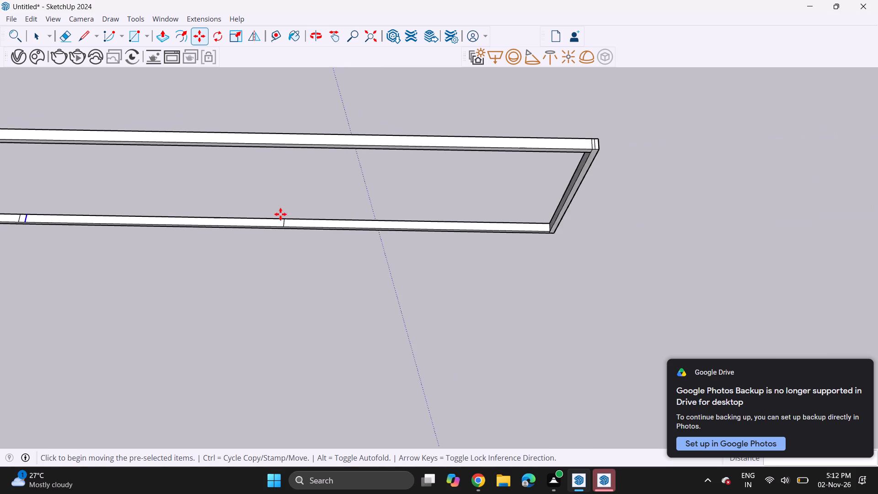
scroll(281, 214, up, 18)
key(space)
click(262, 233)
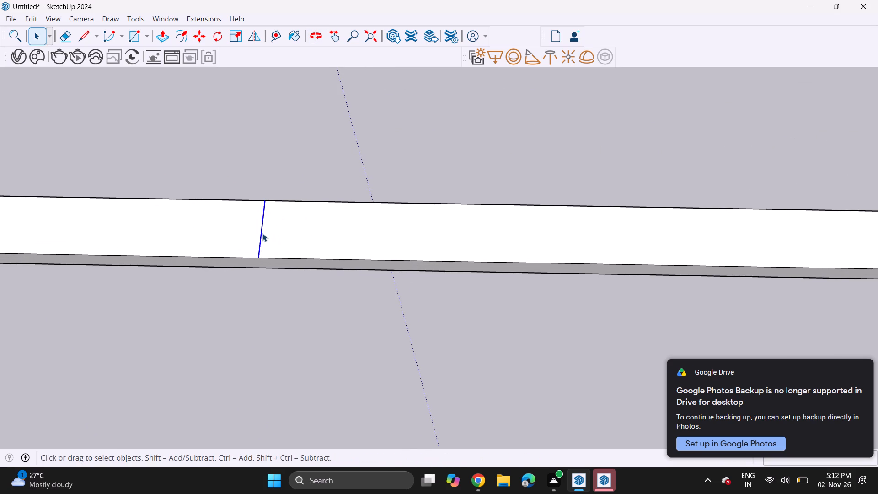
click(205, 37)
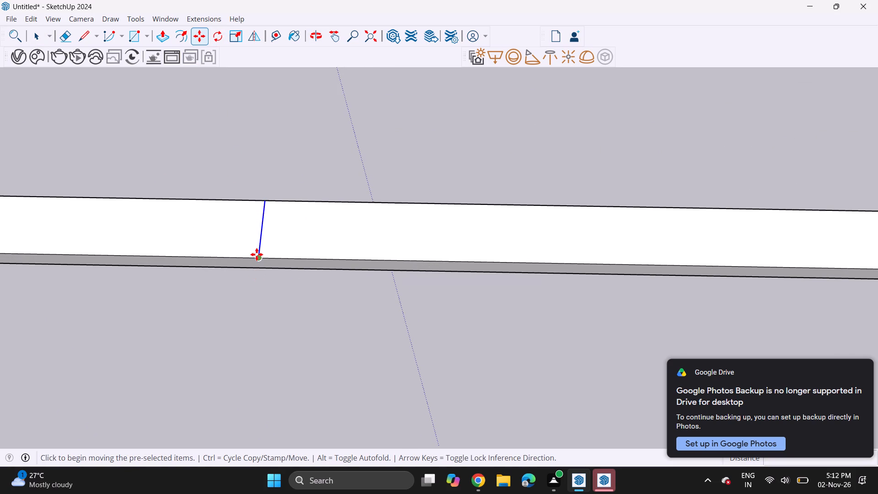
click(257, 254)
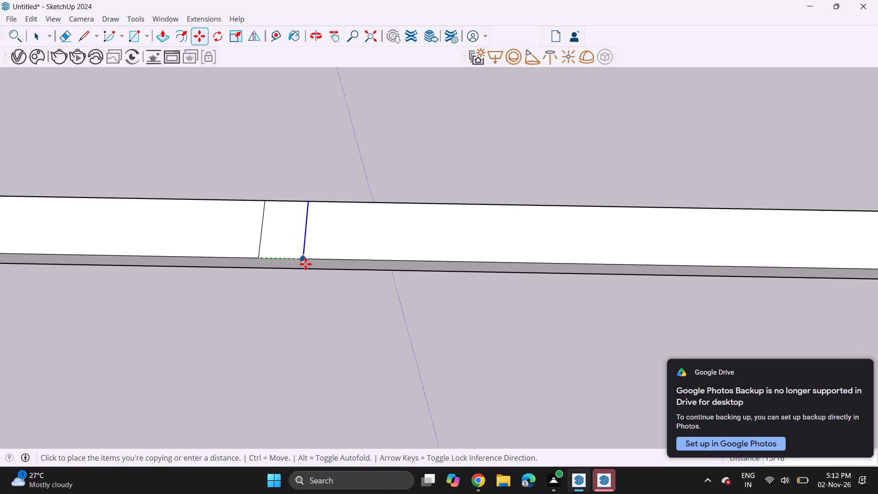
click(306, 264)
Push/Pull both divider strips 1' 10 11/16" from the bottom rail up to the top rail, forming two uprights.
scroll(282, 237, down, 13)
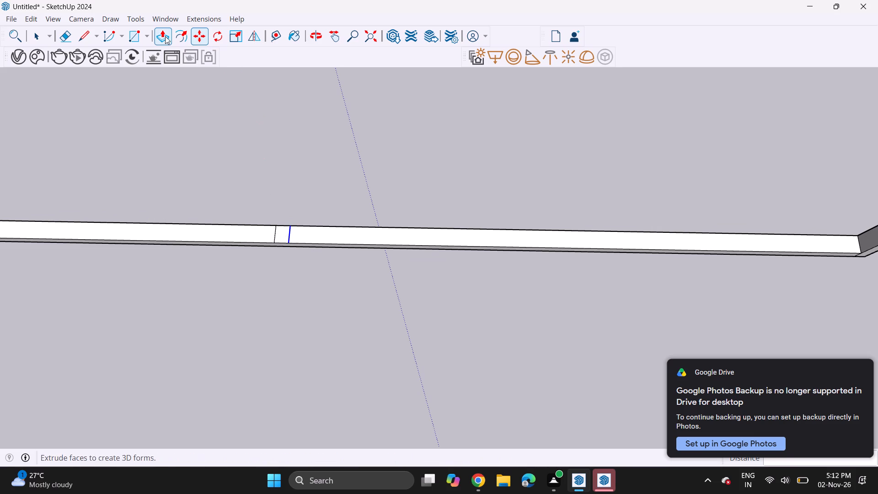
click(165, 36)
click(284, 232)
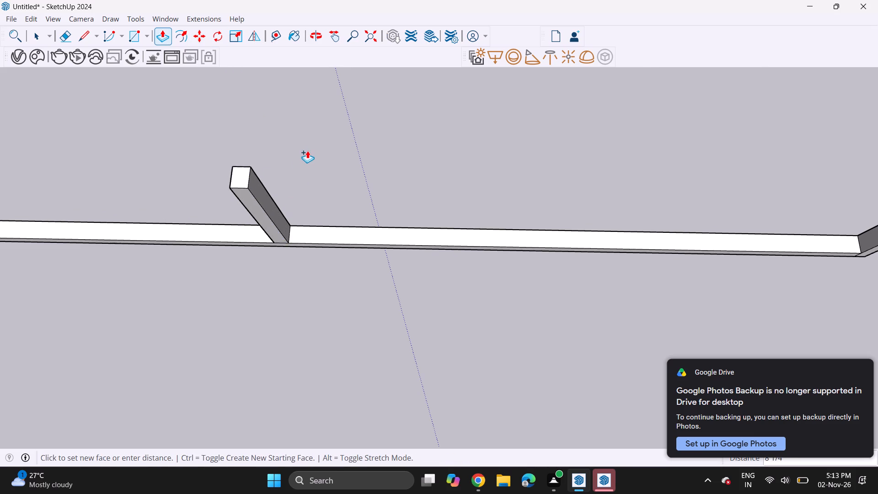
scroll(307, 150, down, 6)
middle_drag(309, 175, 293, 26)
shift+middle_drag(309, 117, 399, 243)
scroll(399, 238, up, 1)
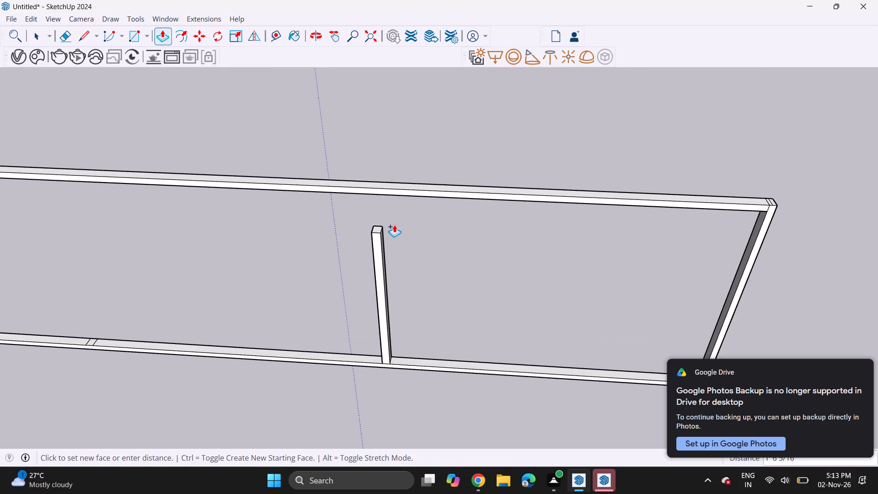
click(392, 196)
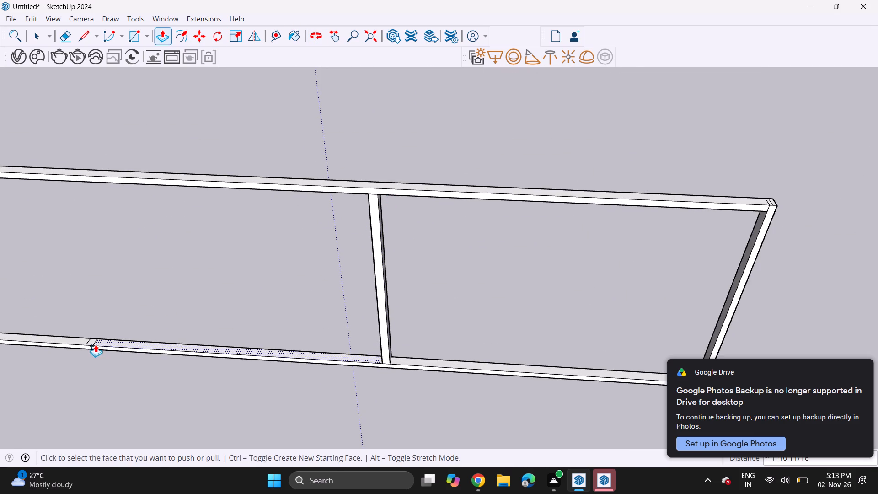
double_click(90, 341)
middle_drag(160, 308, 203, 296)
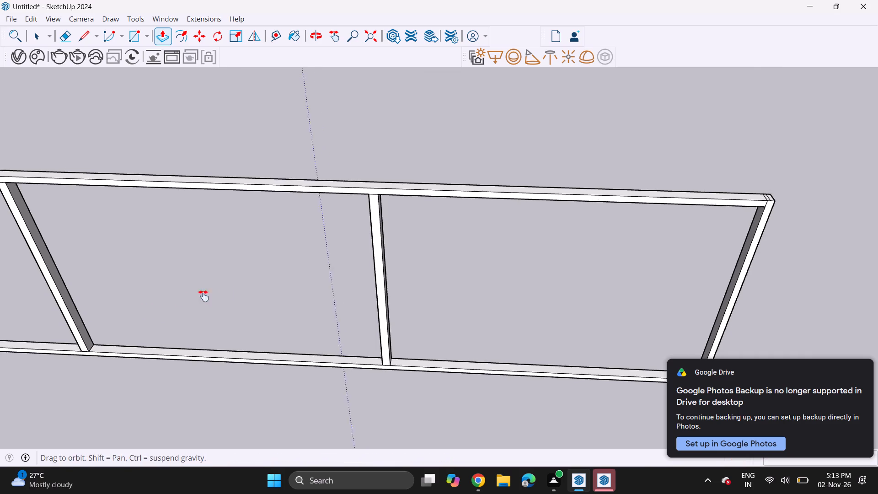
middle_drag(203, 296, 304, 277)
shift+middle_drag(358, 253, 36, 262)
middle_drag(51, 265, 184, 261)
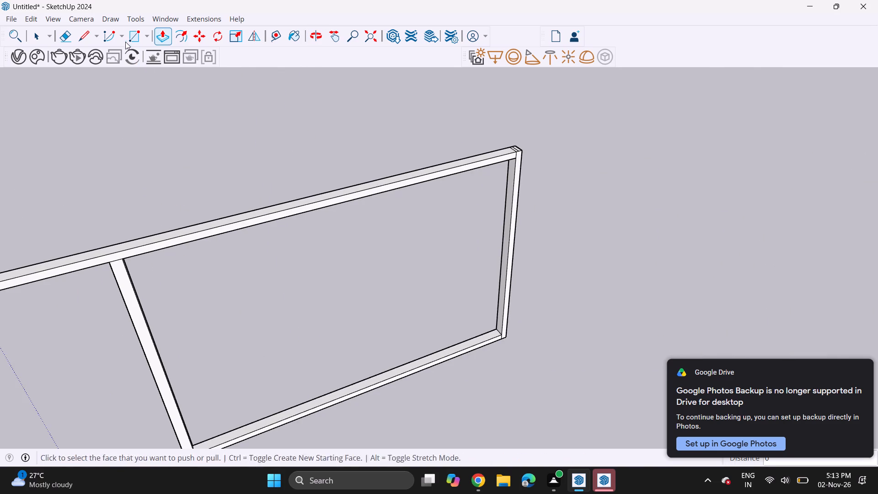
Draw a rectangle of about 1' 10 11/16" by 2' 10 11/16" filling the end bay beside the second divider, between opposite inner corners.
click(125, 40)
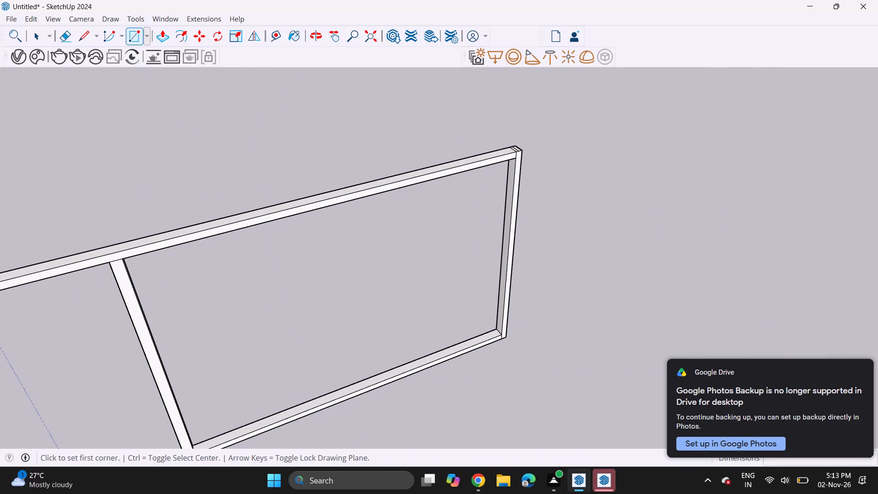
scroll(369, 493, down, 4)
shift+middle_drag(376, 371, 347, 237)
middle_drag(347, 263, 334, 307)
scroll(167, 272, up, 9)
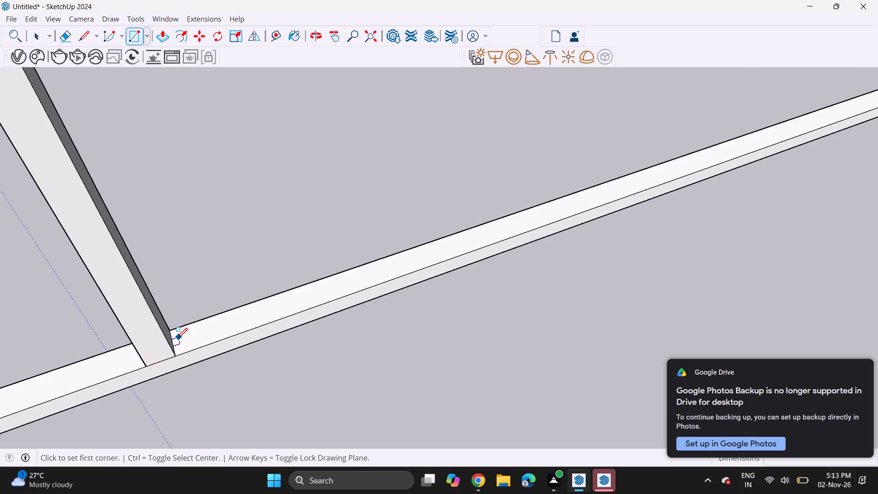
click(174, 341)
scroll(525, 206, down, 10)
shift+middle_drag(598, 179, 465, 328)
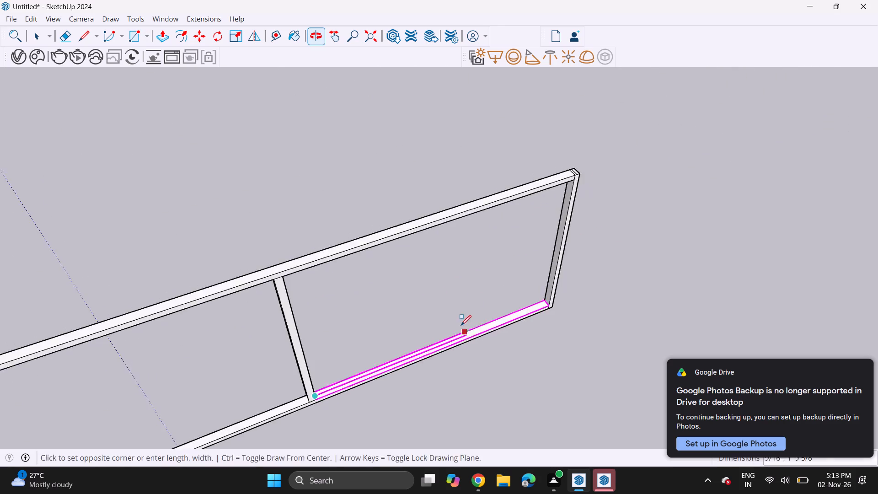
middle_drag(480, 293, 567, 85)
scroll(567, 85, up, 1)
scroll(547, 189, up, 4)
scroll(475, 308, up, 1)
middle_click(477, 301)
scroll(478, 299, down, 7)
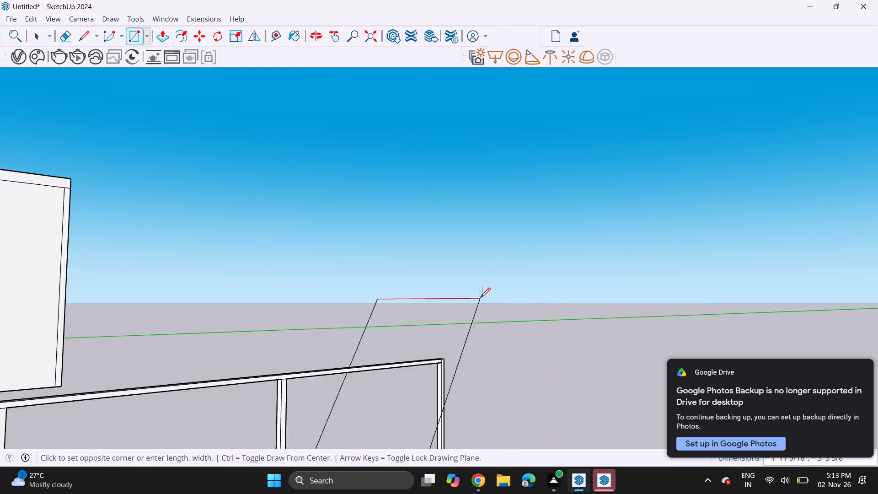
scroll(480, 298, down, 1)
scroll(441, 336, up, 8)
middle_drag(479, 376, 496, 179)
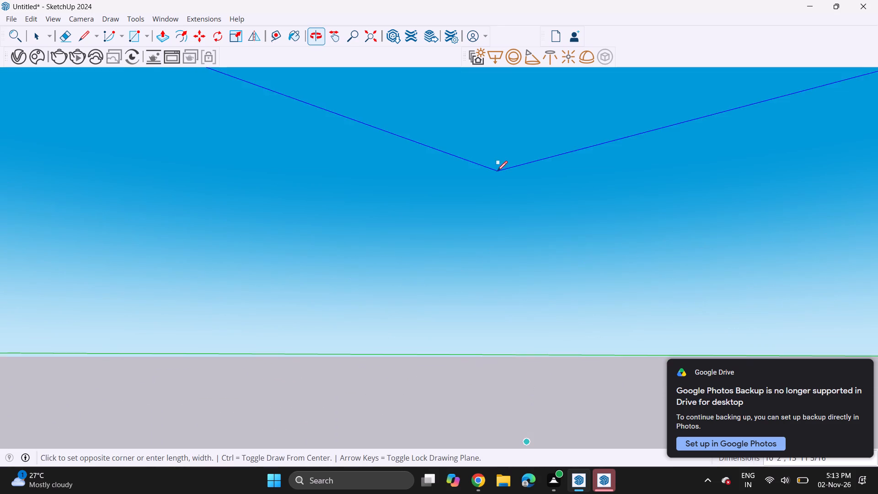
scroll(497, 171, down, 20)
scroll(497, 171, down, 20)
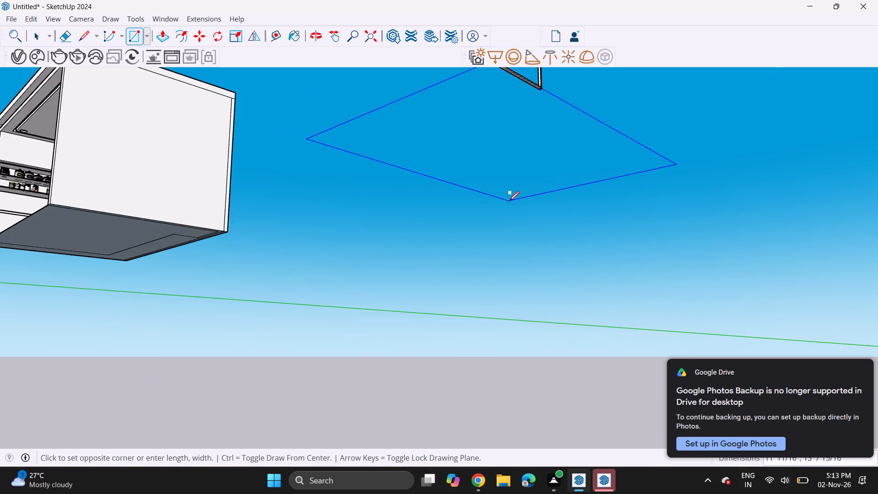
scroll(509, 201, down, 2)
scroll(507, 143, up, 3)
scroll(525, 118, up, 19)
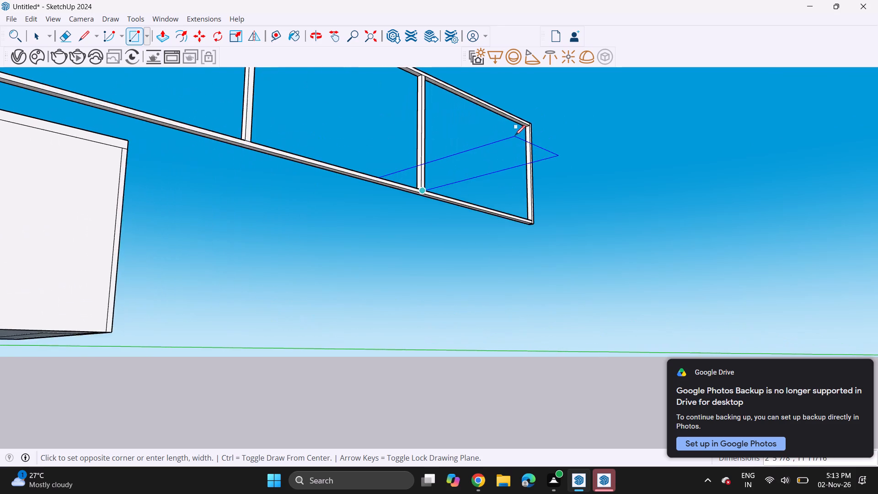
scroll(516, 135, up, 14)
scroll(536, 102, down, 5)
scroll(528, 131, up, 4)
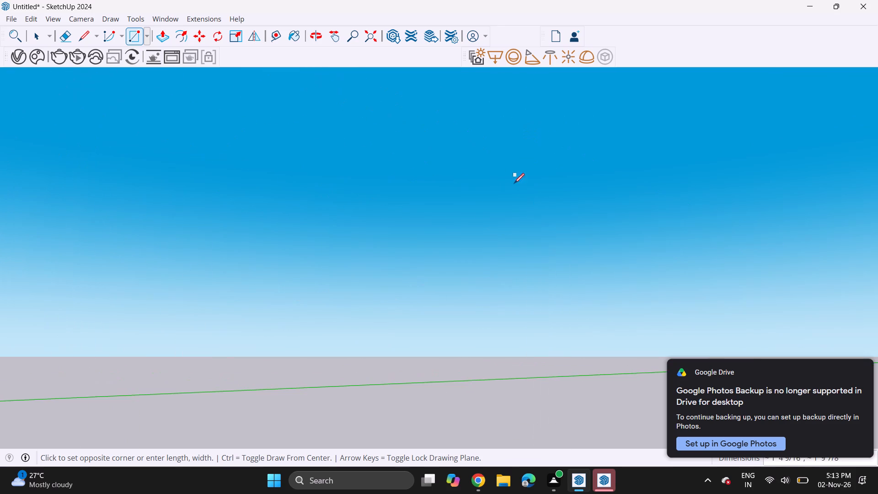
scroll(512, 194, down, 3)
shift+middle_drag(510, 258, 530, 165)
scroll(517, 183, up, 3)
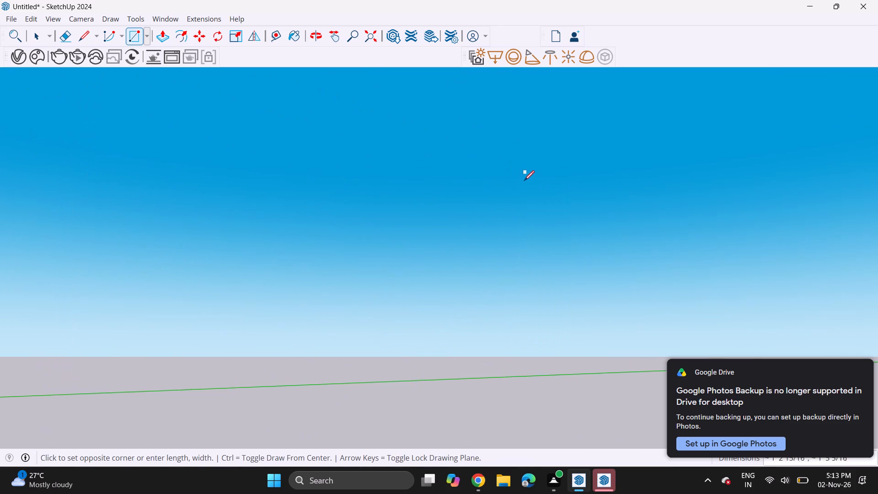
scroll(529, 177, down, 2)
click(597, 113)
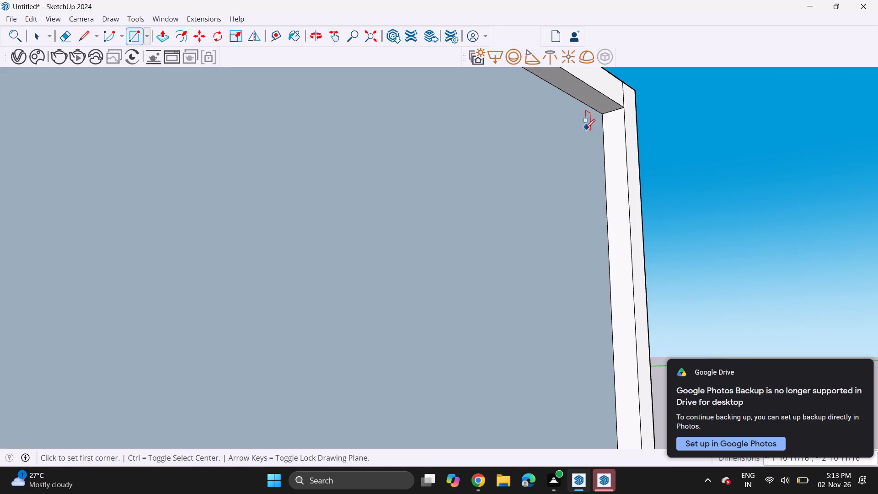
Draw a rectangle filling the middle bay, from its upper corner at the second divider to the opposite lower corner at the first divider.
scroll(584, 129, down, 20)
scroll(584, 129, down, 5)
scroll(410, 124, up, 5)
scroll(509, 125, down, 4)
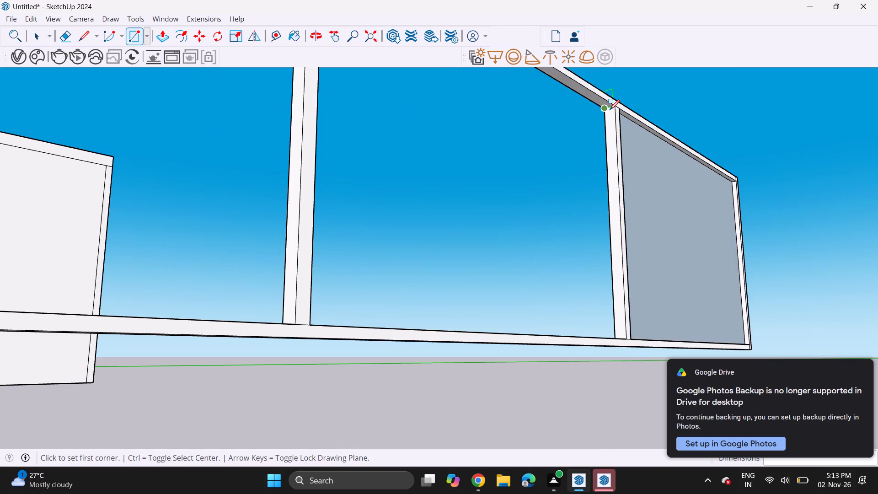
scroll(609, 110, up, 6)
click(608, 107)
scroll(529, 201, down, 8)
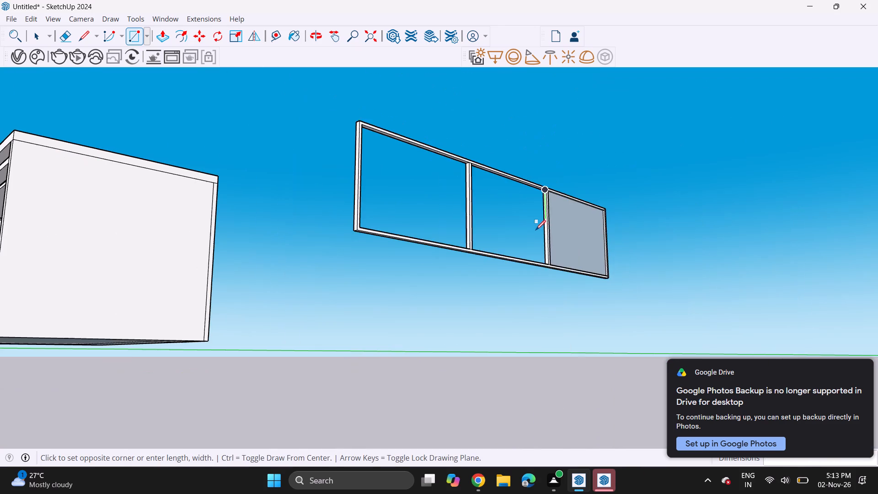
scroll(484, 247, down, 2)
middle_drag(458, 261, 314, 353)
scroll(310, 343, down, 1)
middle_drag(308, 343, 658, 122)
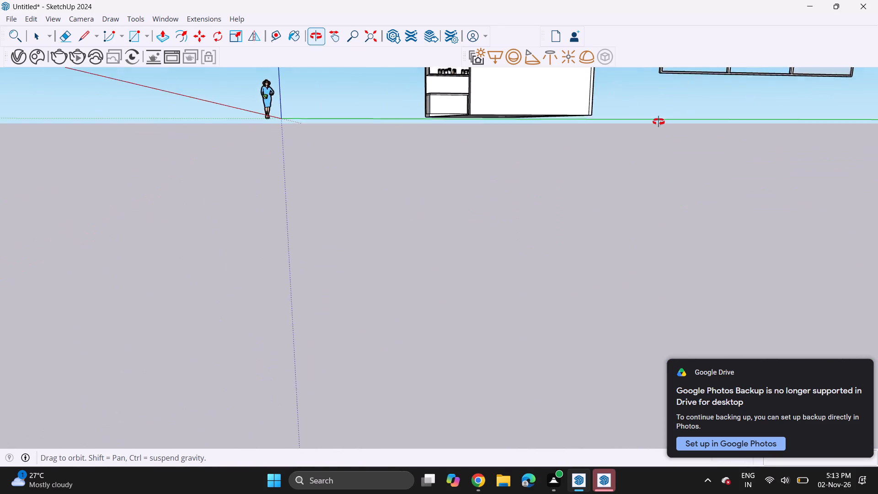
middle_drag(658, 122, 559, 174)
scroll(407, 276, up, 5)
scroll(294, 326, up, 6)
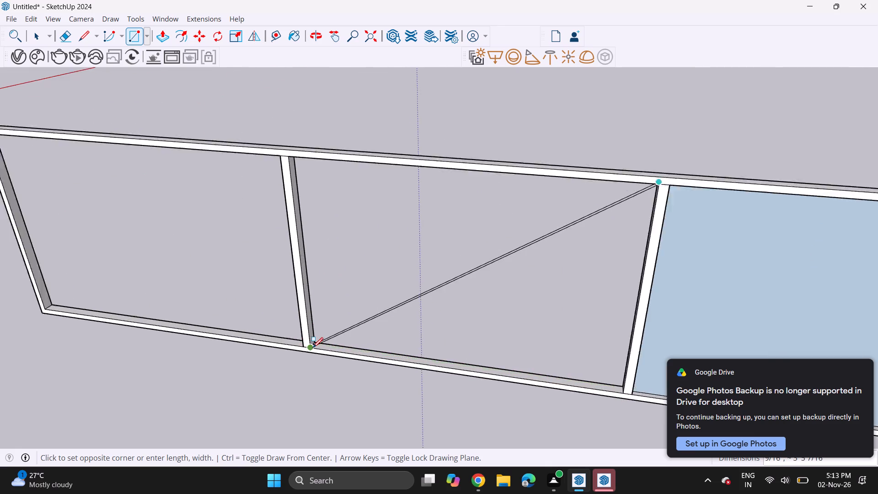
scroll(313, 348, up, 14)
click(307, 338)
Draw a rectangle of about 1' 10 11/16" by 2' 11 9/16" filling the remaining end bay beside the first divider, between opposite inner corners.
scroll(304, 336, down, 7)
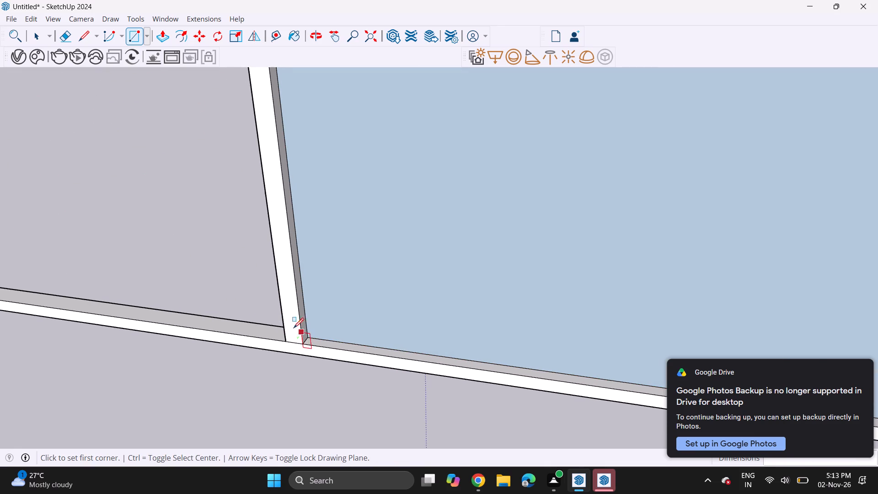
scroll(294, 328, down, 18)
middle_drag(226, 311, 429, 300)
middle_drag(455, 294, 600, 300)
scroll(660, 256, up, 11)
scroll(667, 303, up, 3)
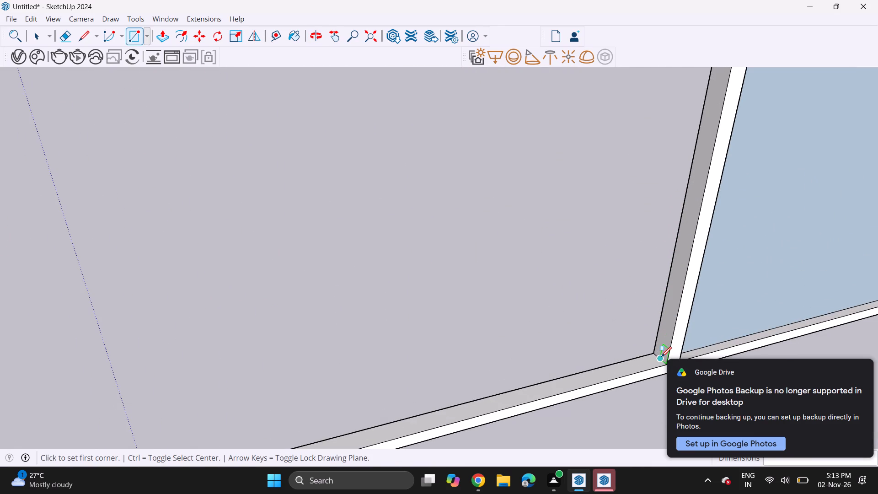
click(661, 357)
scroll(631, 273, down, 7)
middle_drag(566, 234, 469, 187)
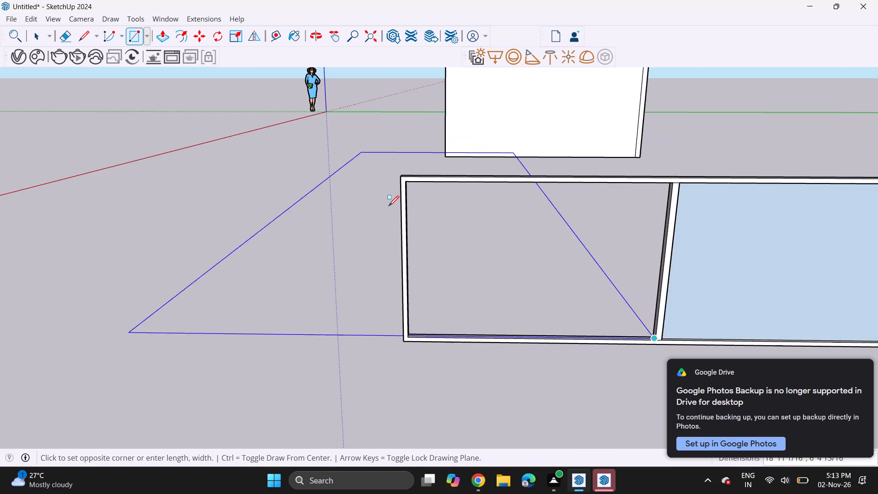
middle_drag(437, 225, 454, 231)
shift+middle_drag(448, 214, 452, 205)
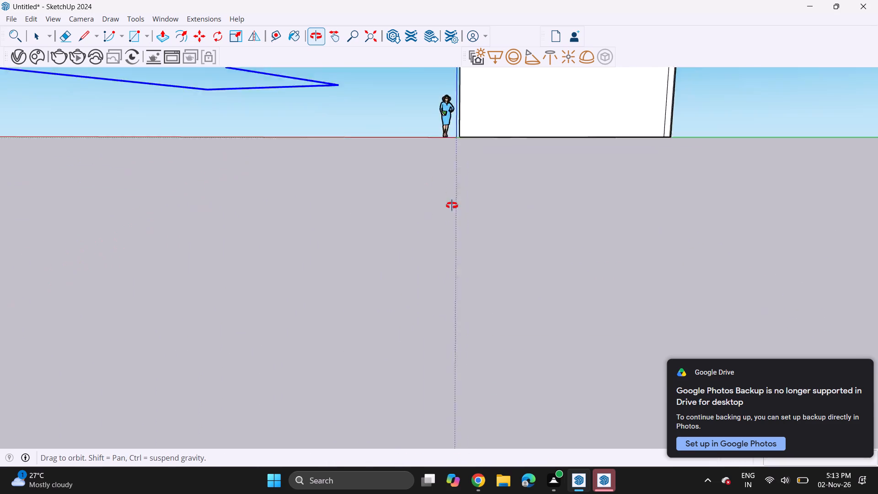
shift+middle_drag(452, 205, 473, 206)
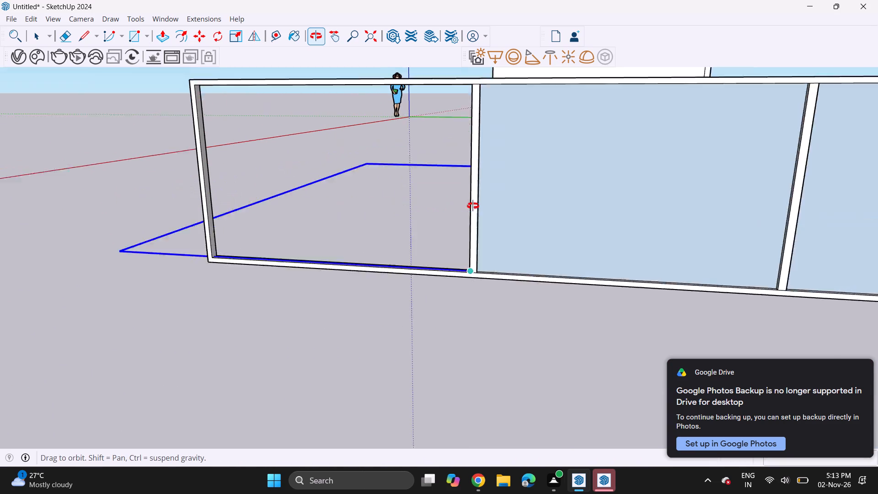
shift+middle_drag(473, 206, 472, 208)
scroll(232, 195, up, 3)
scroll(202, 181, down, 2)
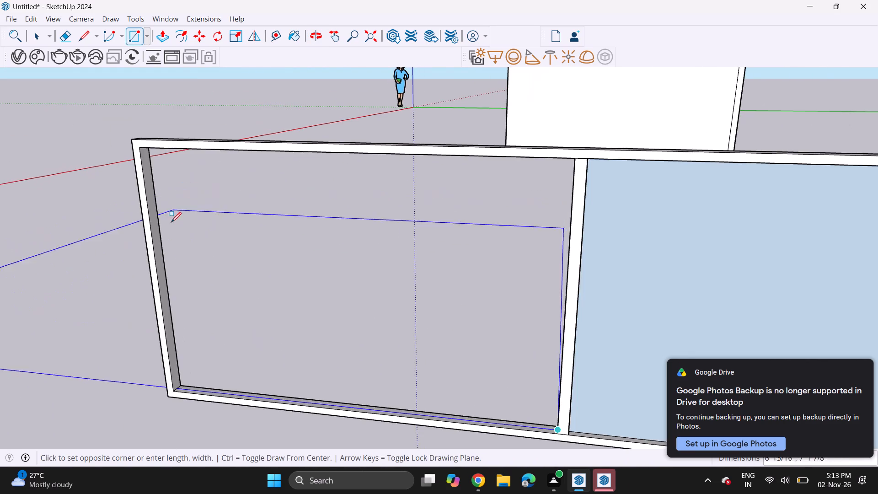
shift+middle_drag(337, 240, 542, 215)
scroll(538, 209, up, 1)
scroll(528, 196, down, 5)
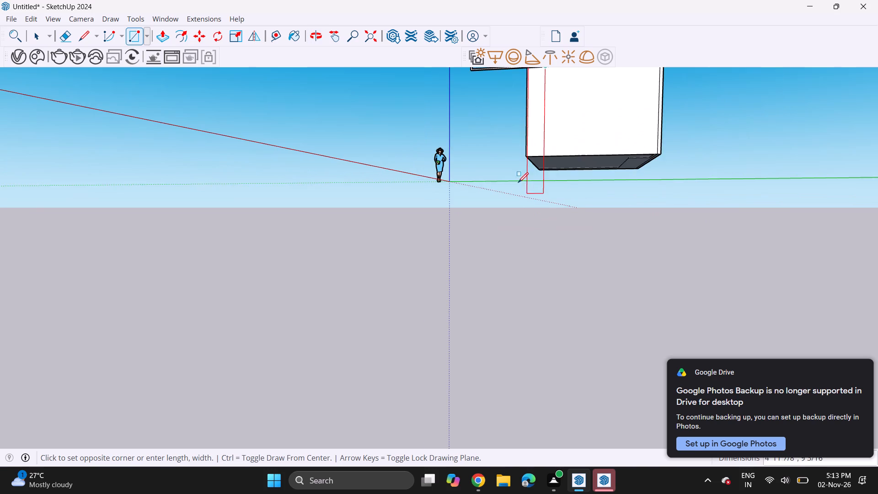
scroll(497, 153, down, 8)
shift+middle_drag(502, 129, 437, 240)
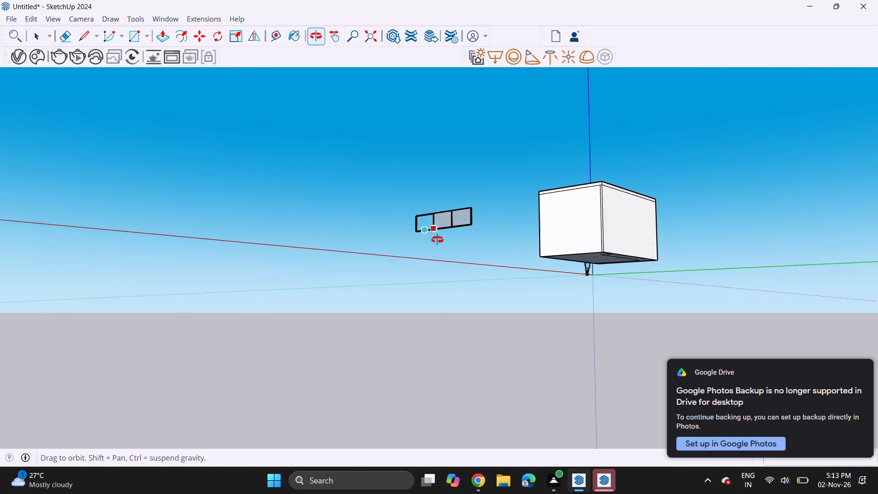
shift+middle_drag(437, 240, 439, 244)
scroll(422, 220, up, 17)
scroll(418, 226, up, 6)
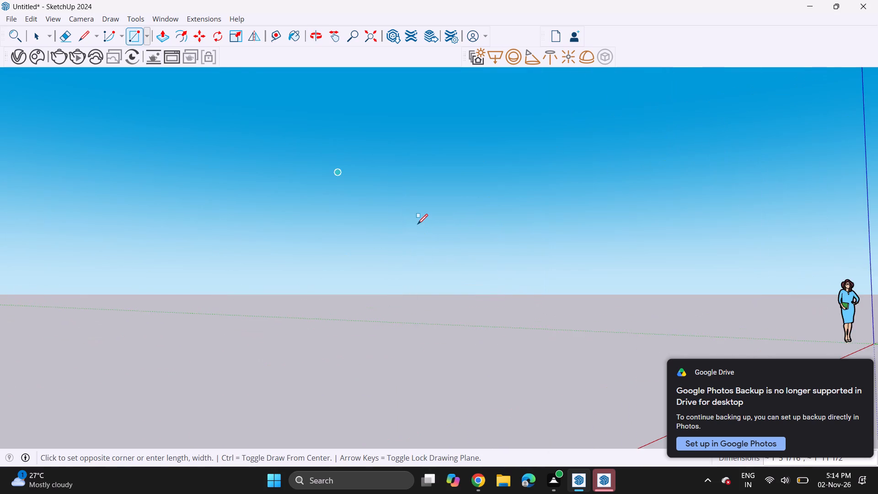
scroll(418, 224, down, 3)
scroll(406, 190, up, 2)
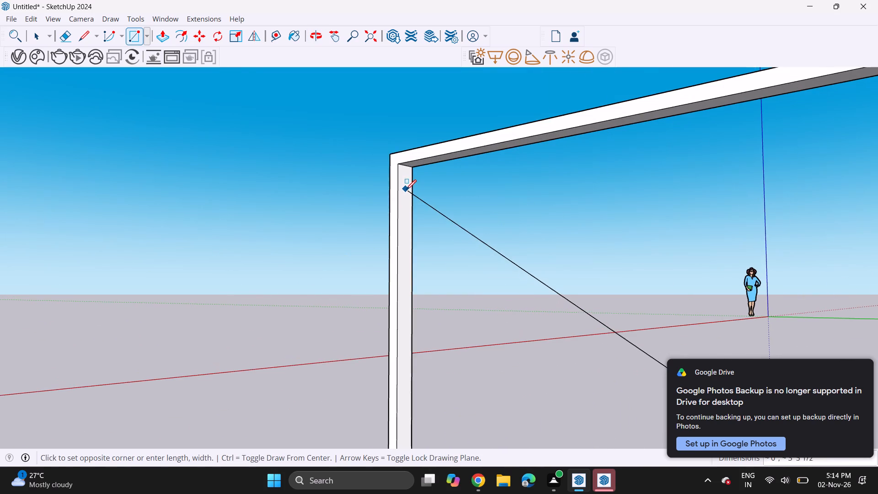
scroll(406, 190, up, 6)
click(406, 153)
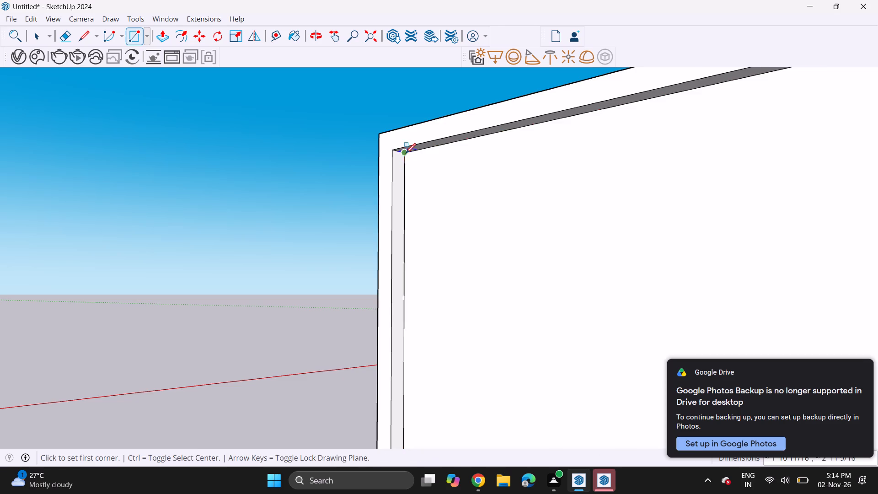
Paint all three bay panels with 0135_DarkGray from the Colors-Named materials.
scroll(406, 155, down, 20)
scroll(406, 155, down, 5)
middle_drag(479, 200, 407, 178)
middle_drag(372, 198, 517, 234)
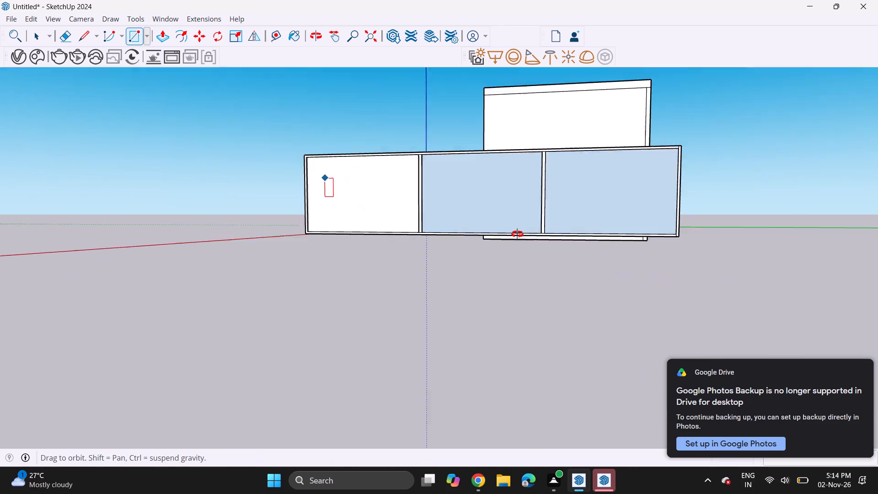
middle_drag(517, 234, 618, 252)
scroll(482, 187, down, 4)
middle_drag(471, 201, 562, 241)
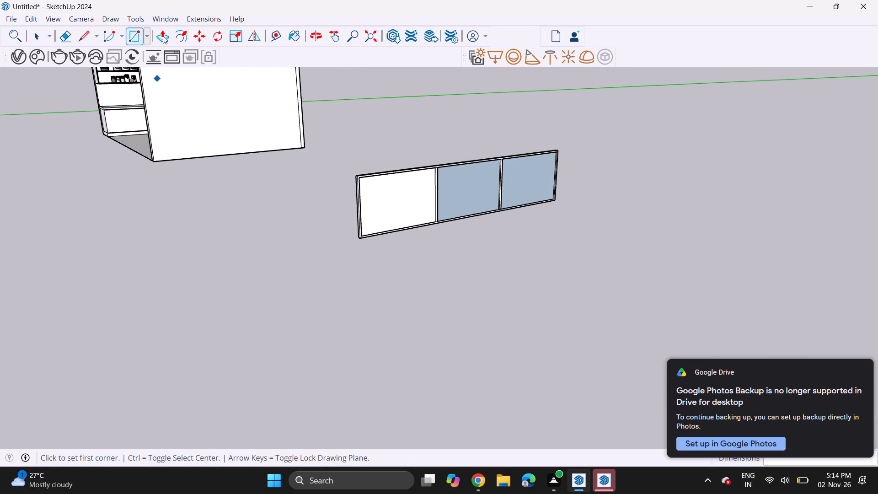
click(159, 16)
click(203, 46)
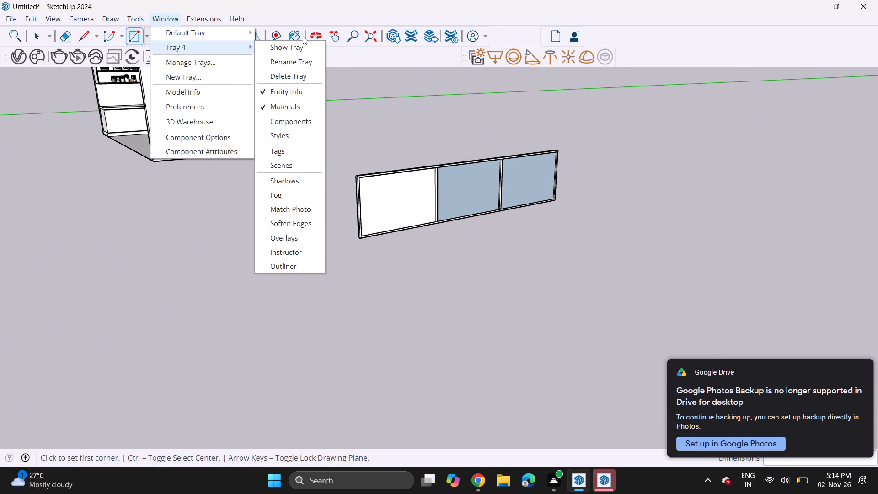
click(300, 46)
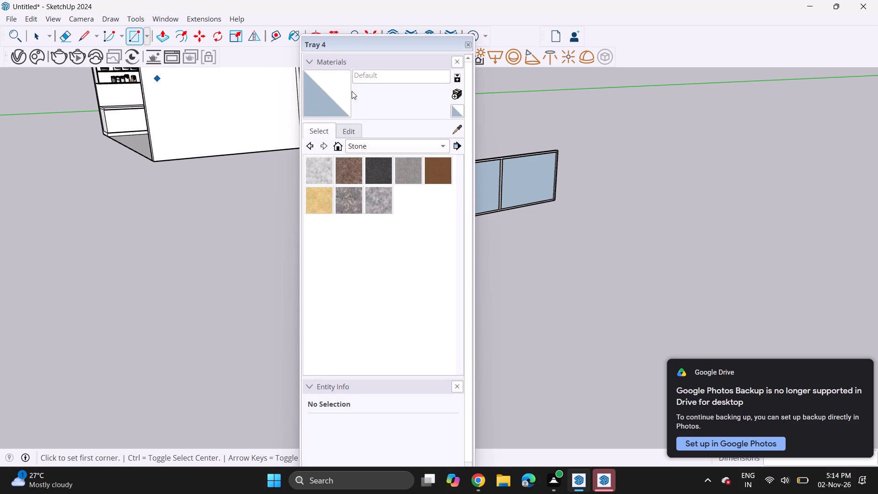
click(372, 145)
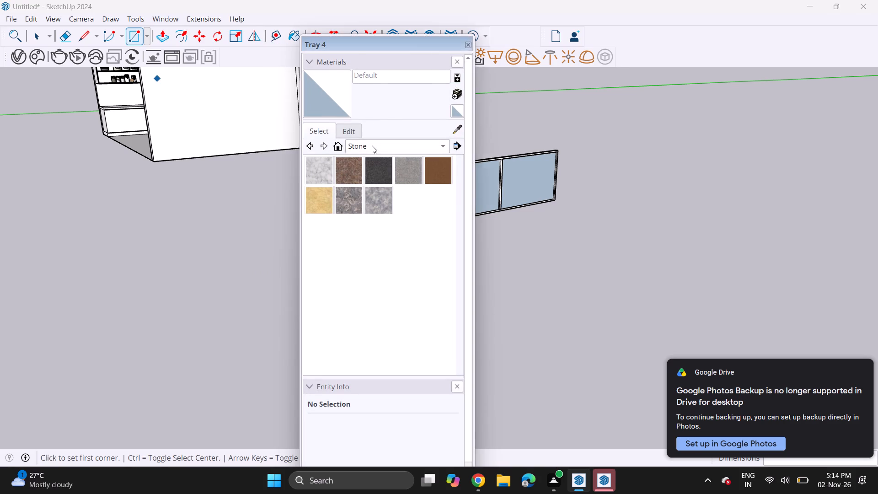
click(396, 82)
scroll(357, 265, down, 4)
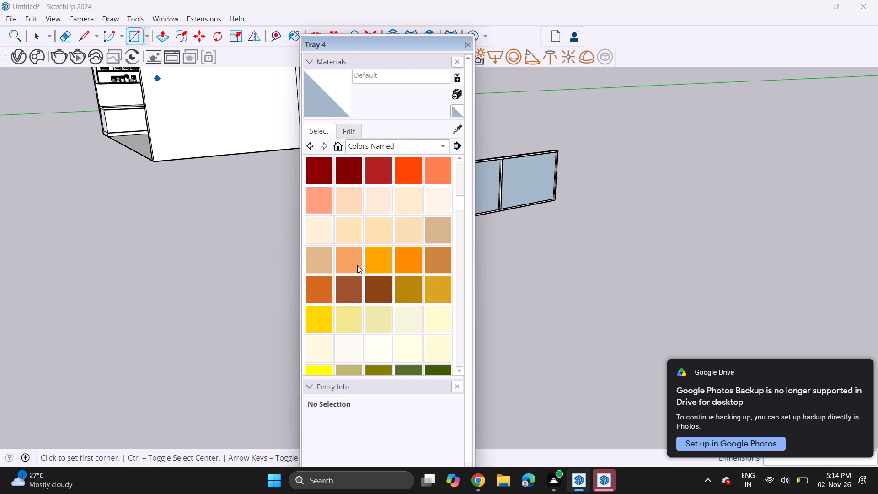
scroll(357, 265, down, 16)
scroll(362, 277, down, 6)
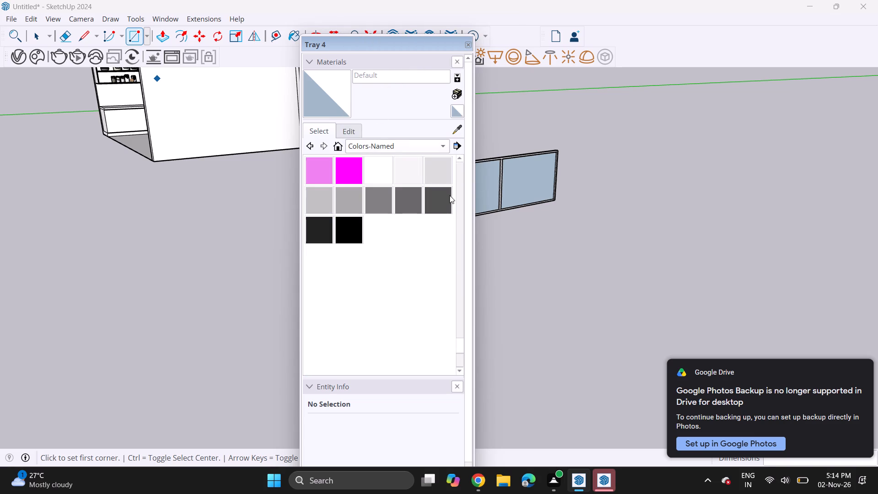
click(449, 195)
click(530, 174)
click(477, 183)
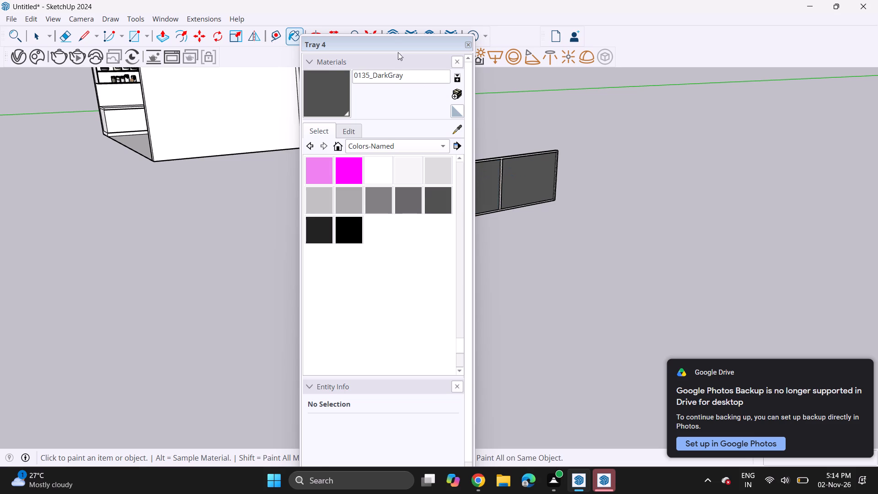
drag(391, 43, 755, 11)
click(407, 192)
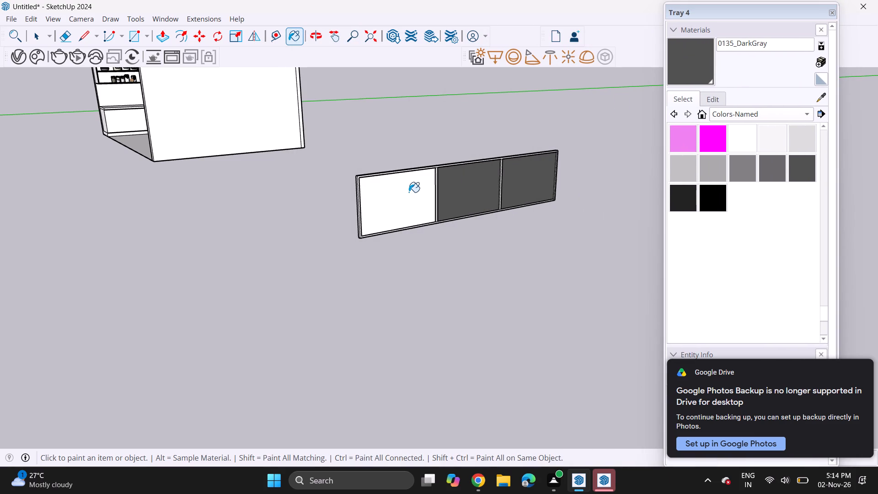
Paint the frame's front face and the visible faces of both dividers with 0136_Charcoal.
click(689, 197)
scroll(343, 208, up, 8)
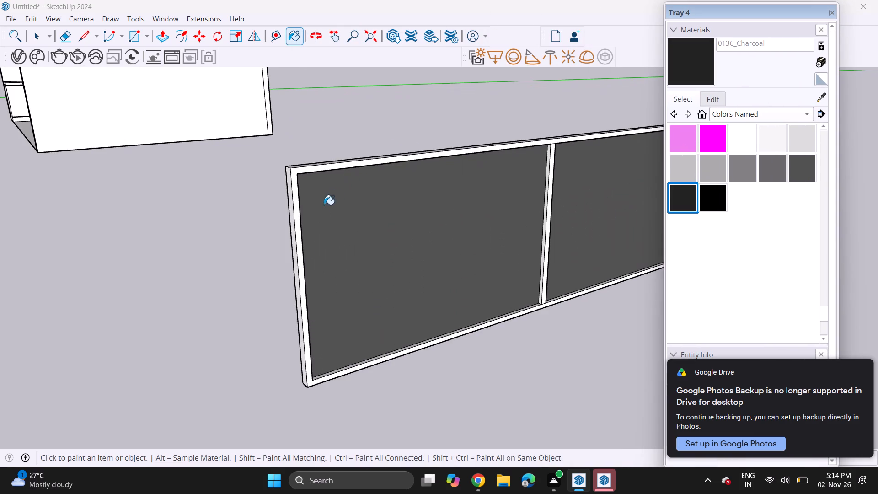
click(297, 211)
scroll(315, 198, down, 6)
scroll(488, 199, up, 6)
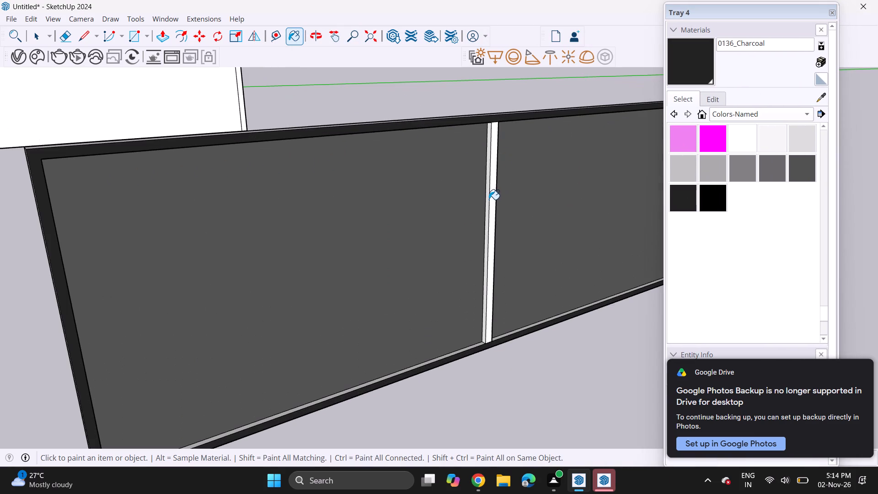
click(489, 199)
click(492, 199)
scroll(546, 184, down, 6)
scroll(639, 183, up, 5)
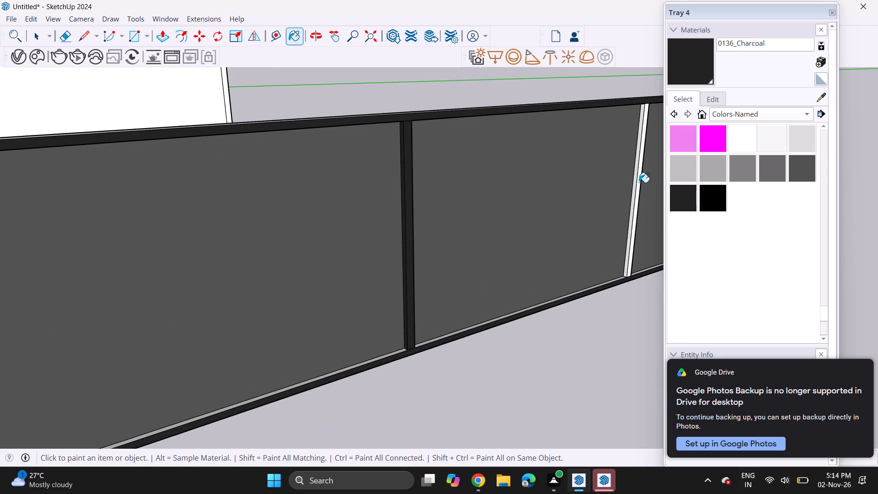
click(638, 179)
click(636, 174)
Paint the remaining white faces of the upright at the frame's far end with 0136_Charcoal.
scroll(624, 180, down, 6)
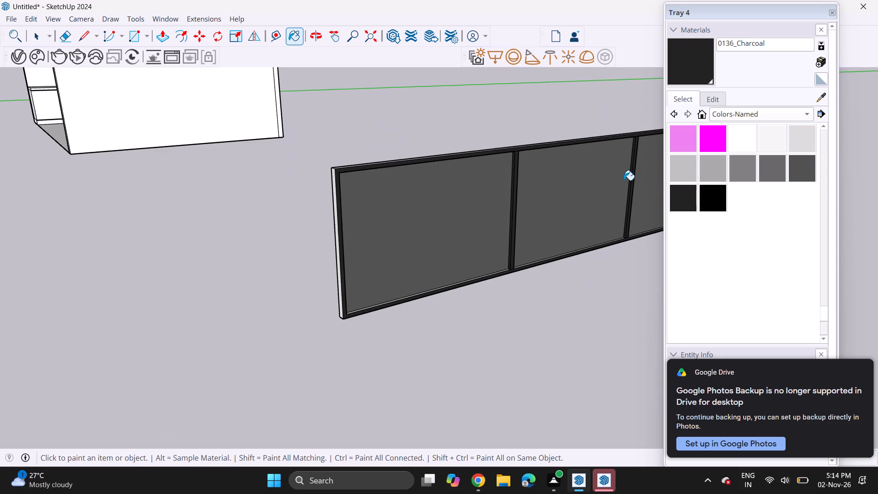
scroll(624, 180, down, 1)
shift+middle_drag(619, 177, 182, 222)
scroll(292, 222, up, 5)
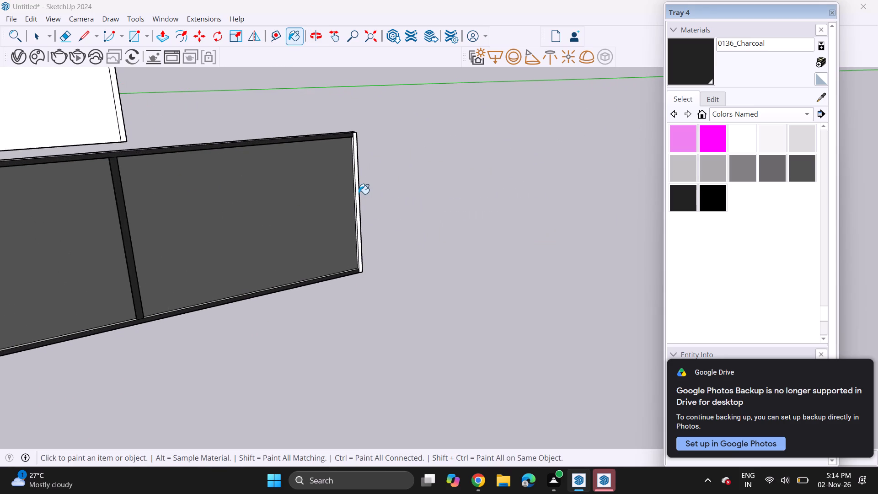
click(355, 192)
click(354, 190)
scroll(354, 188, up, 9)
click(356, 188)
click(364, 188)
scroll(364, 188, down, 12)
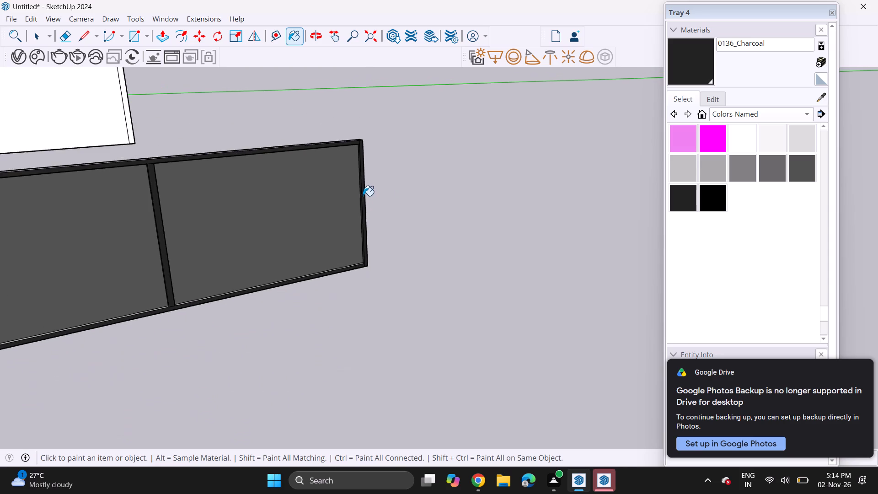
Sample the middle panel's 0135_DarkGray material and lighten its colour to a light grey.
middle_drag(361, 214, 472, 183)
scroll(473, 183, down, 6)
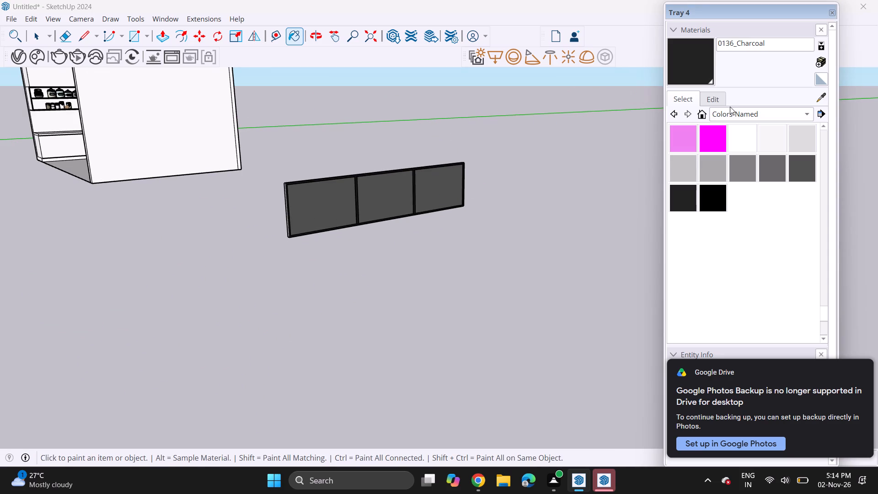
click(819, 97)
click(385, 189)
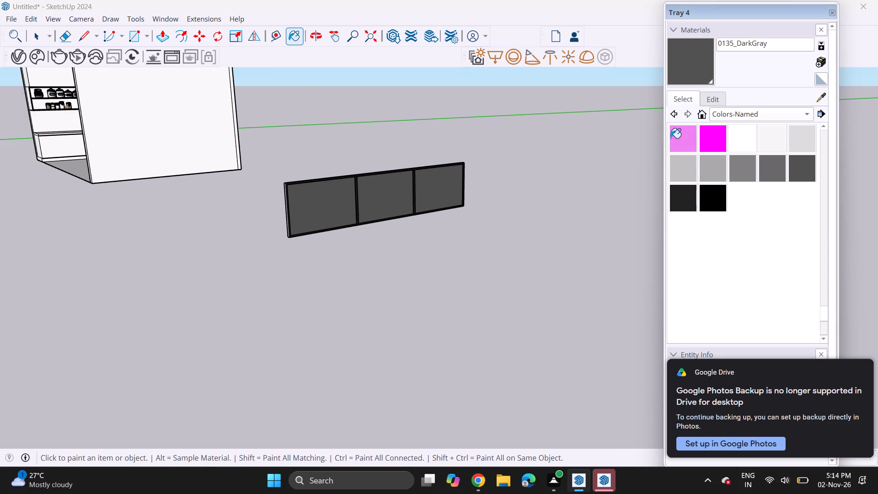
click(805, 116)
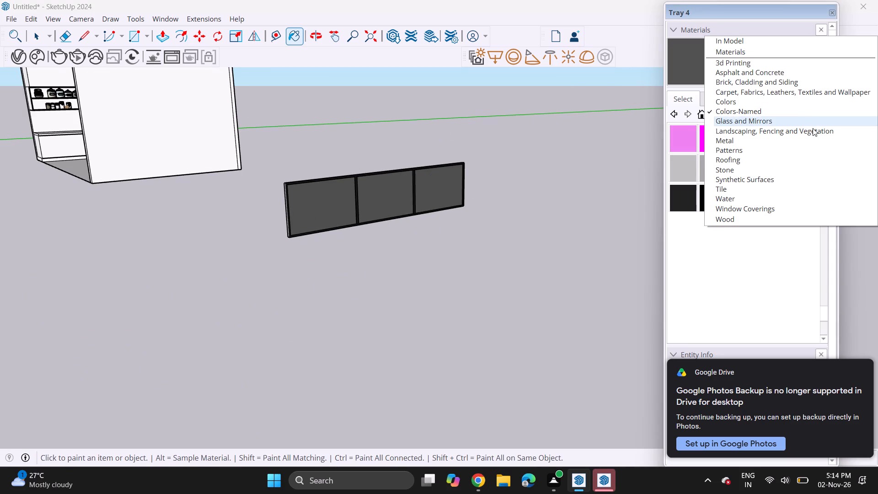
click(587, 126)
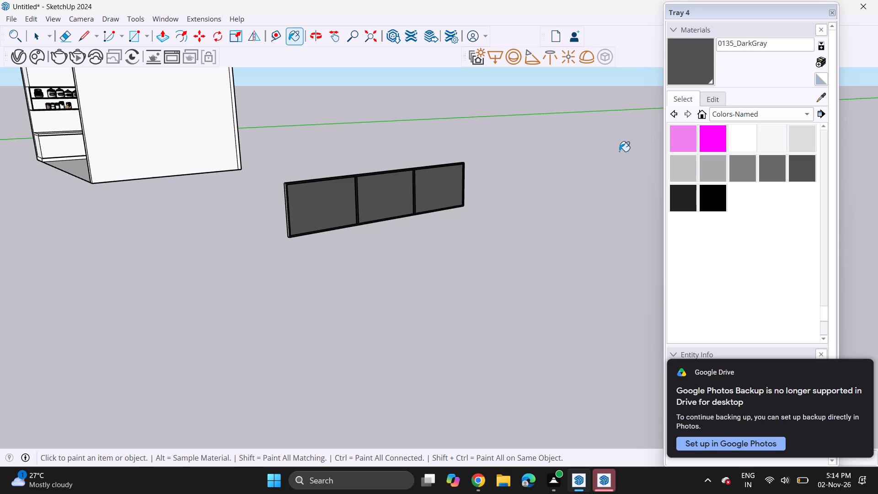
click(757, 111)
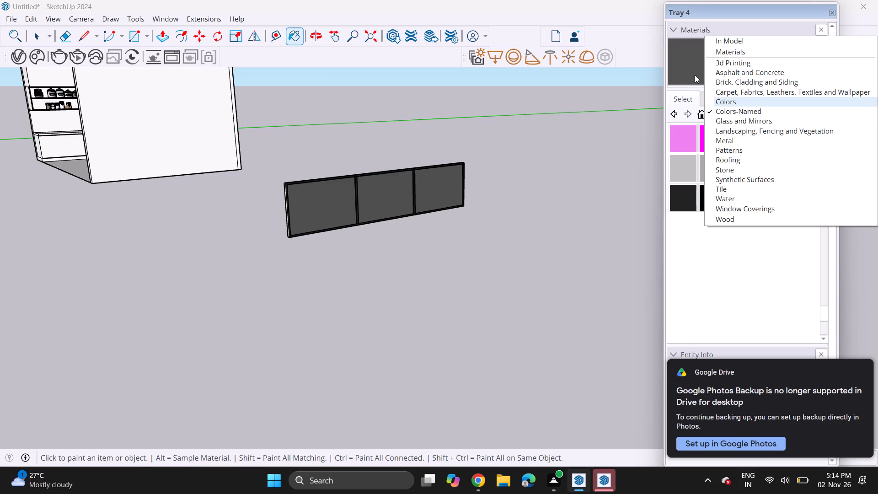
click(695, 73)
click(756, 111)
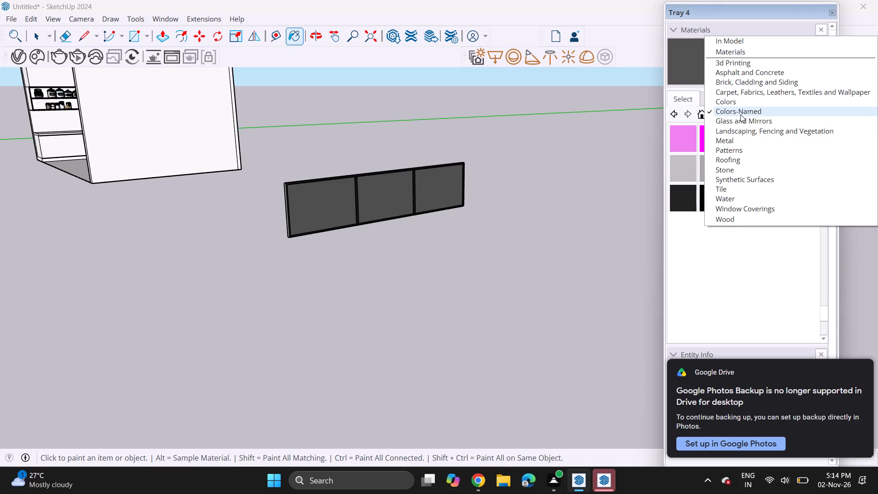
click(675, 86)
click(707, 101)
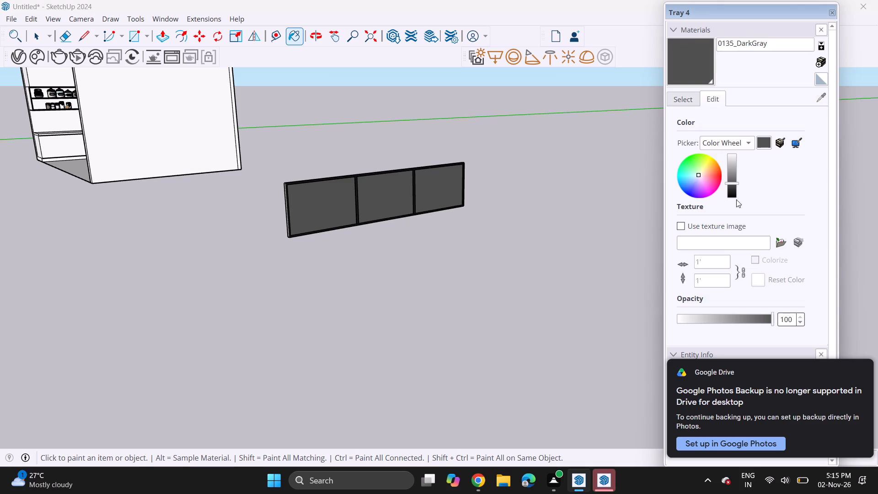
click(733, 167)
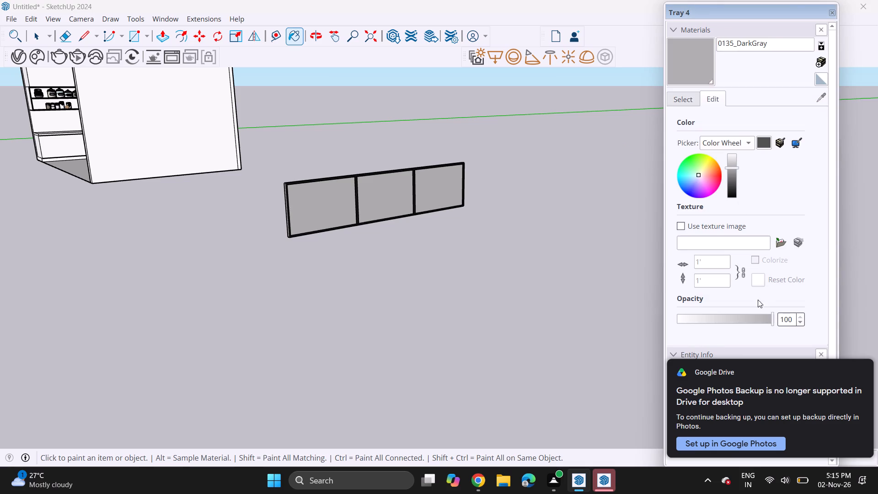
Darken the 0135_DarkGray material to a dark grey and lower its opacity to 48.
click(745, 319)
click(739, 319)
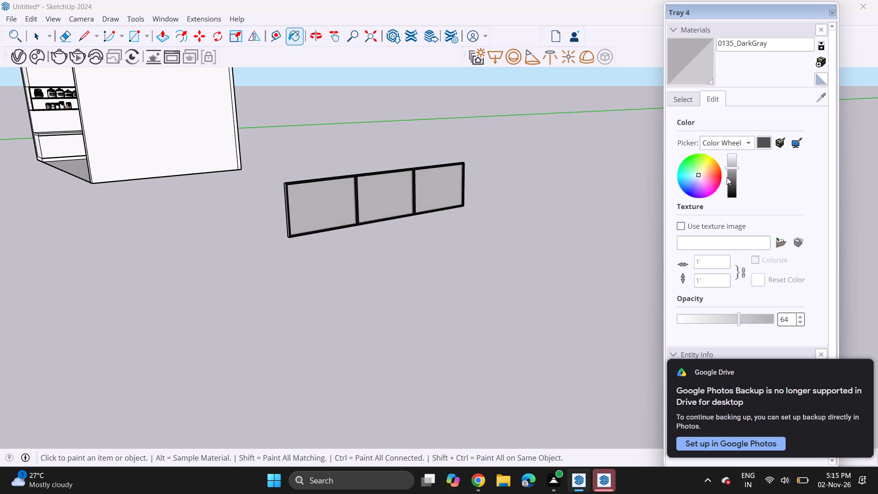
click(732, 181)
click(732, 184)
click(732, 188)
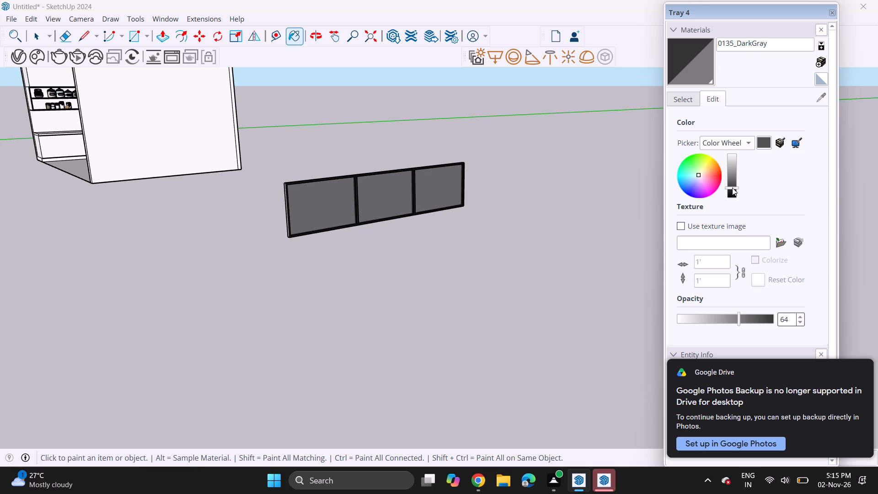
click(723, 317)
scroll(365, 217, down, 1)
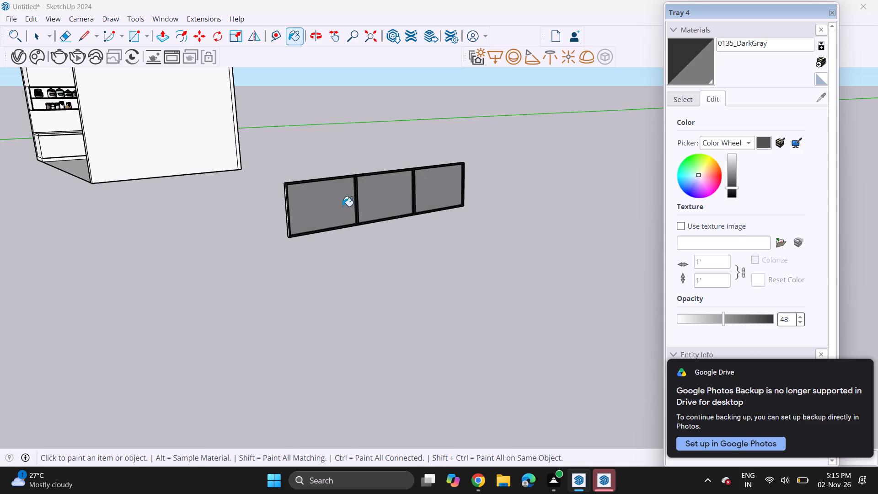
scroll(343, 206, down, 1)
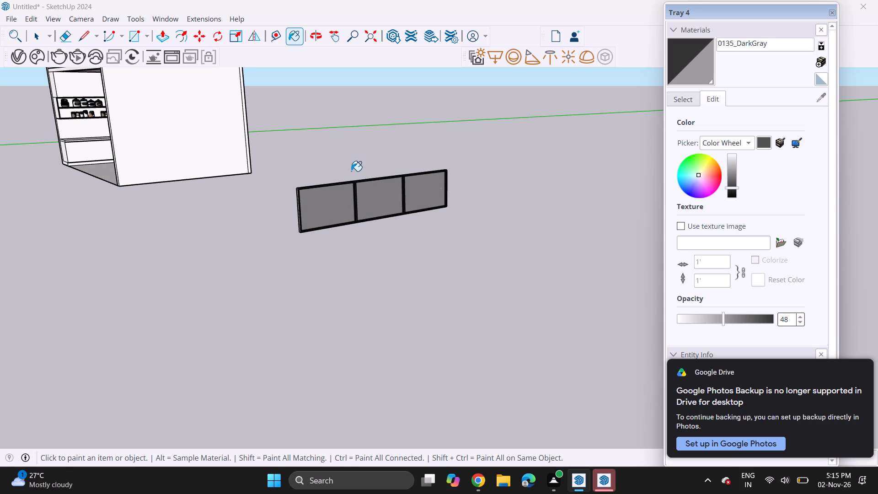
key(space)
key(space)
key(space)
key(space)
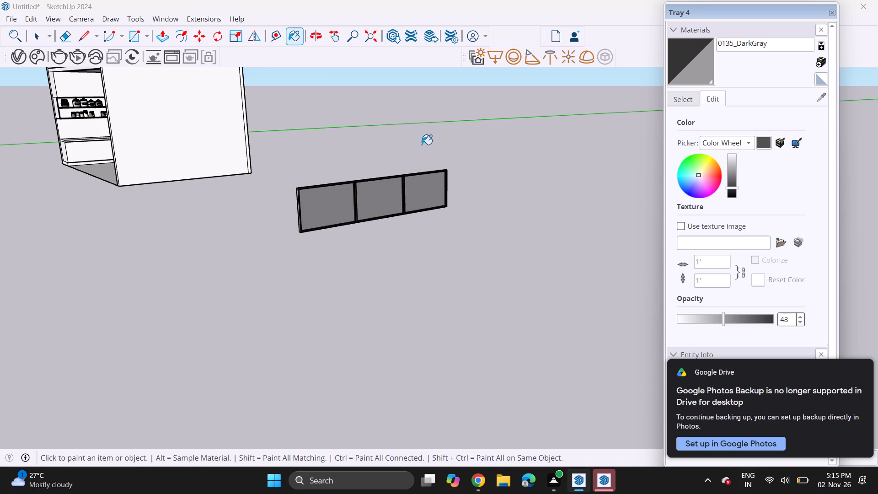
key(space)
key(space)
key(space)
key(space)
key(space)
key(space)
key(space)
Paint the frame's near end face and its top face with 0136_Charcoal from the Colors-Named materials.
middle_drag(230, 187, 296, 197)
scroll(486, 254, up, 8)
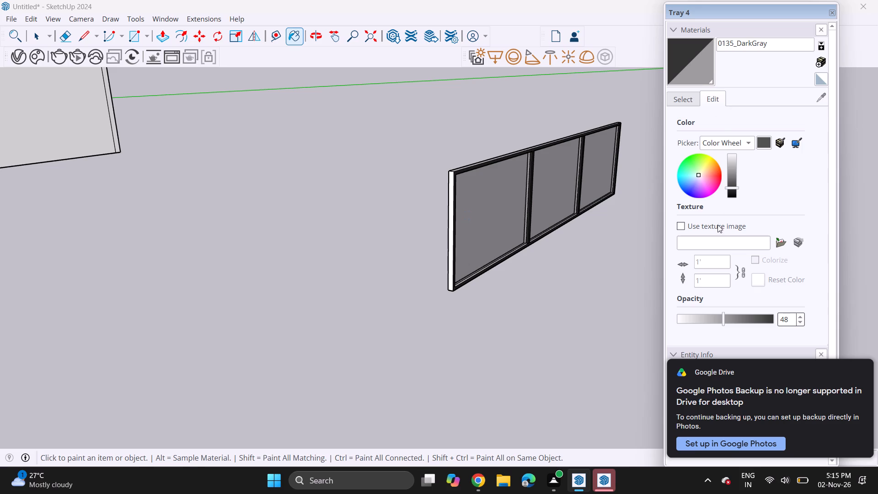
click(695, 96)
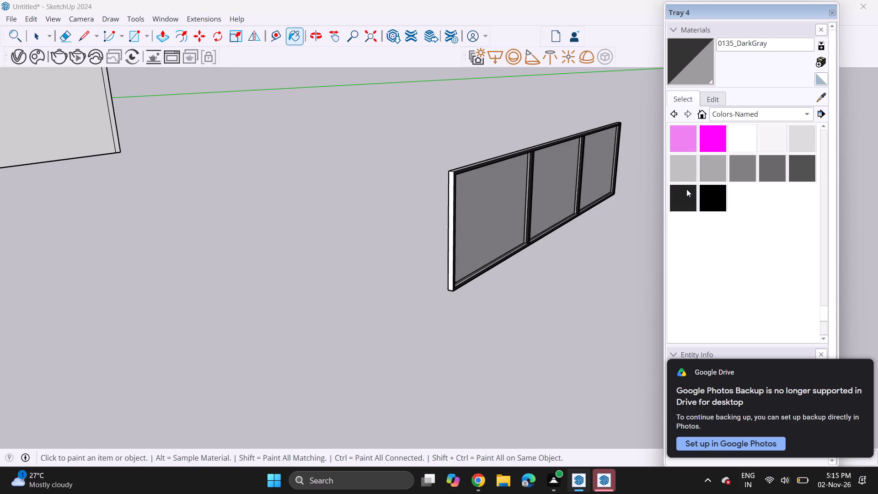
click(685, 192)
scroll(446, 194, up, 3)
click(464, 192)
scroll(468, 148, up, 3)
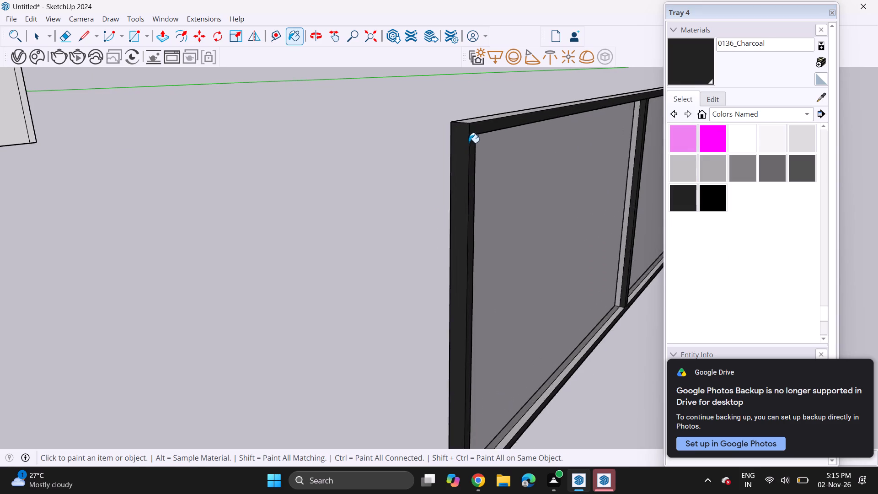
middle_drag(478, 124, 479, 156)
click(482, 140)
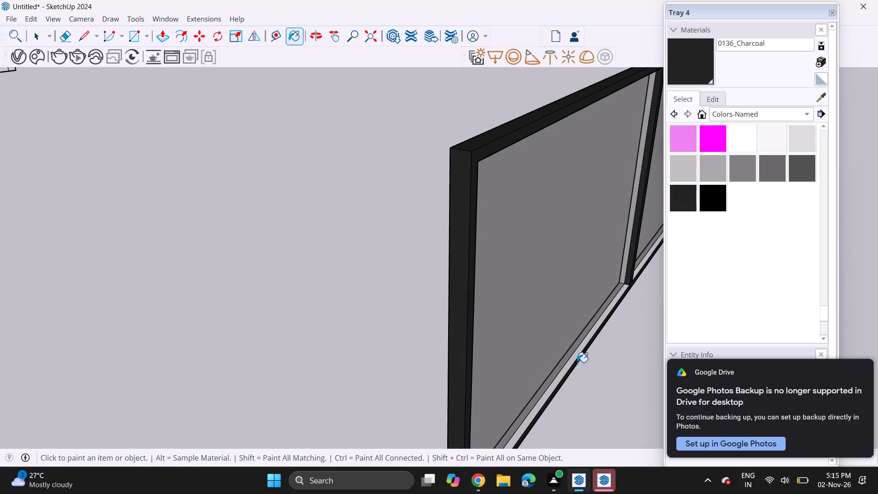
Paint the inner bottom ledges of the frame's bays with 0136_Charcoal, undoing any stray fill on a panel.
click(575, 358)
click(641, 263)
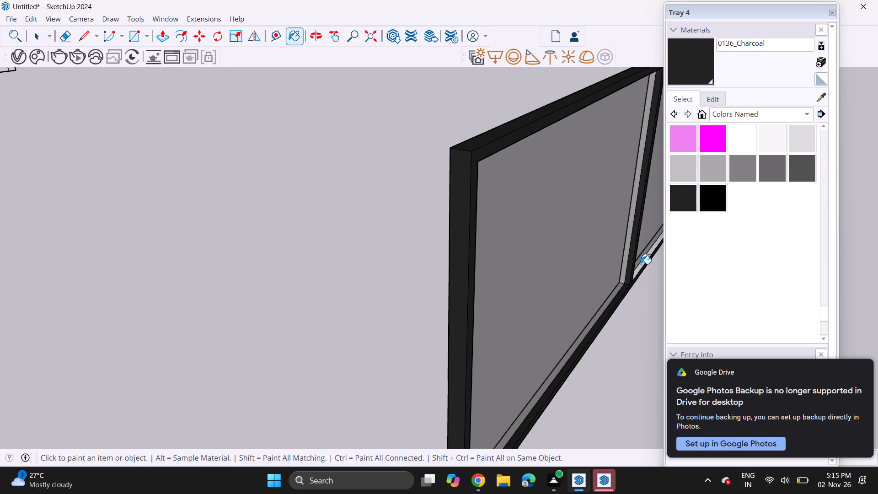
click(642, 264)
scroll(541, 299, down, 5)
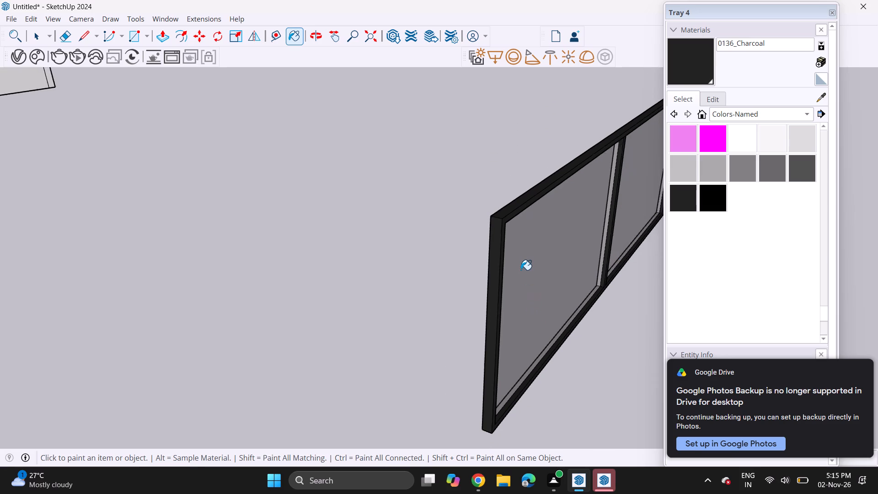
scroll(521, 270, down, 5)
scroll(652, 211, up, 8)
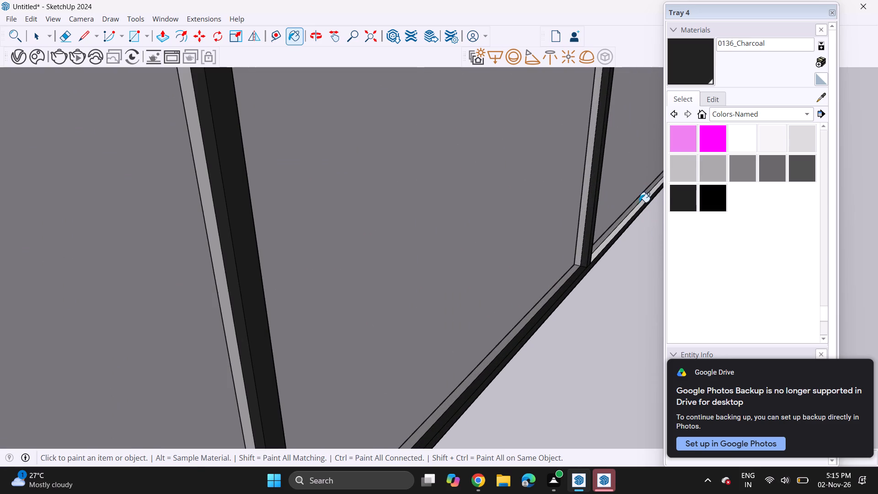
click(640, 204)
scroll(582, 226, down, 5)
scroll(654, 153, up, 4)
click(654, 149)
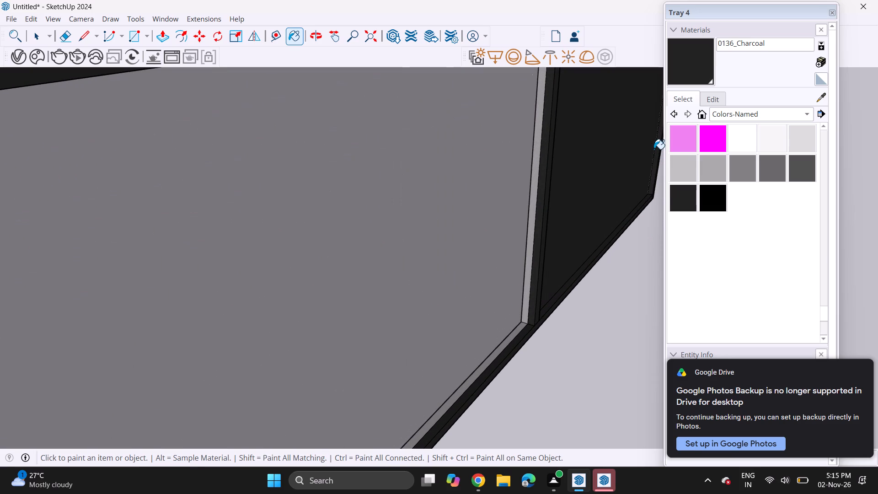
key(ctrl+z)
scroll(595, 195, down, 10)
key(space)
Select the whole three-bay frame with its panels and make it a group.
middle_drag(562, 298, 556, 244)
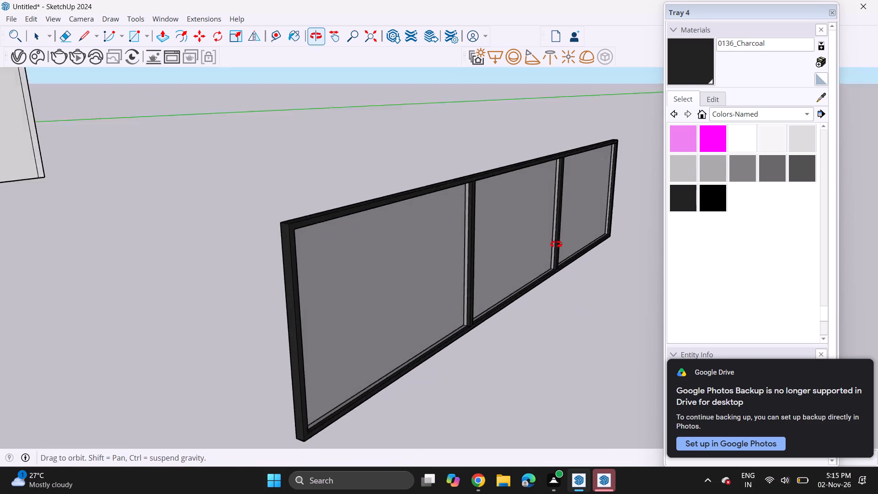
middle_drag(556, 244, 551, 225)
scroll(514, 206, down, 7)
drag(381, 127, 596, 327)
right_click(505, 237)
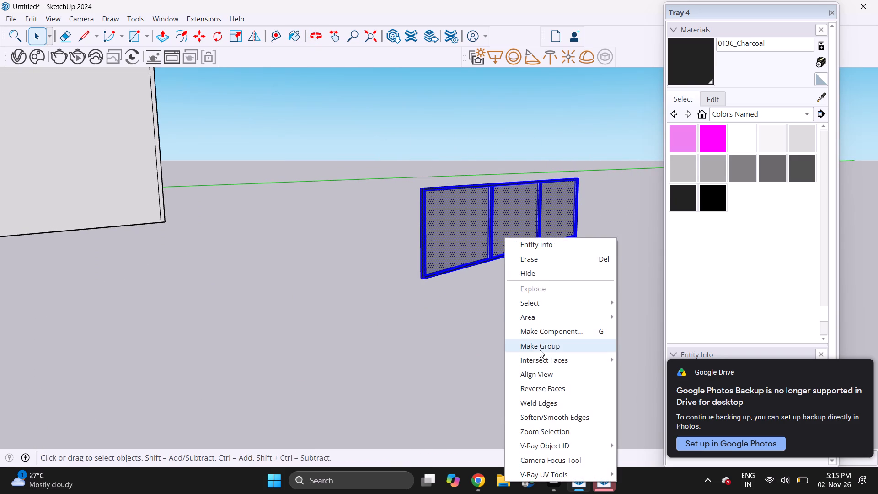
click(539, 352)
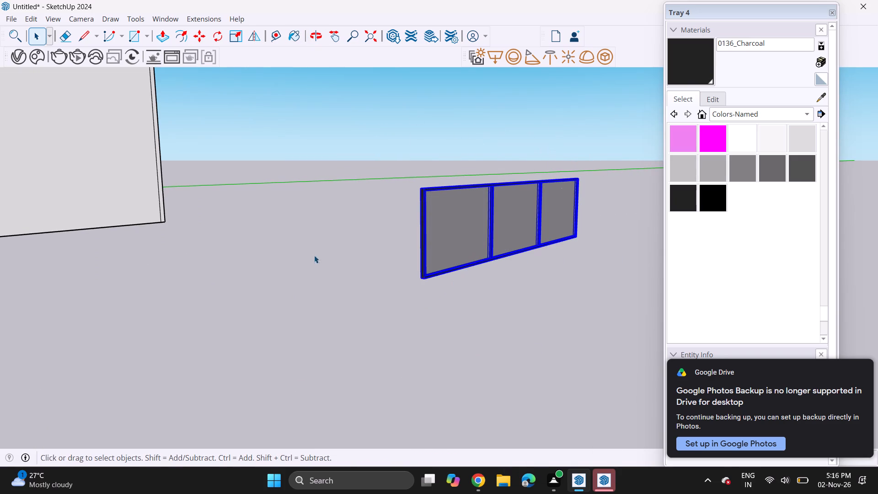
Move the frame group by its bottom near corner onto the bottom front corner of the side wall's open jar shelves.
click(199, 36)
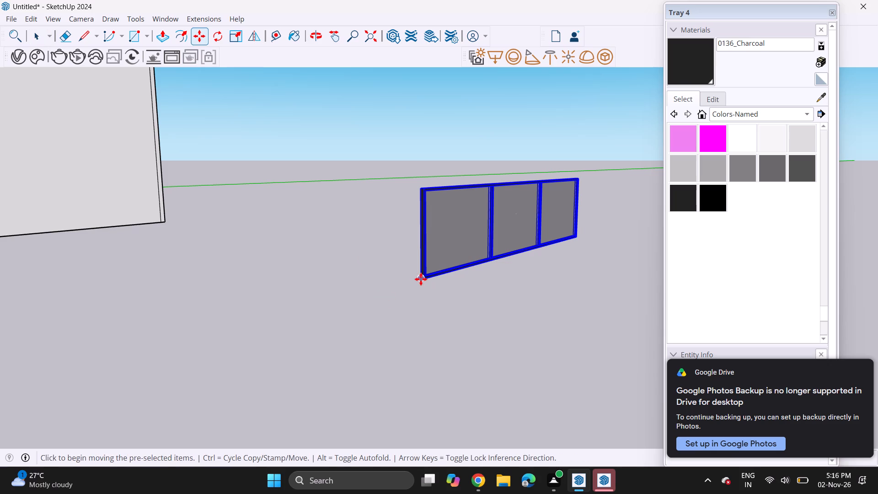
click(421, 281)
scroll(235, 285, down, 10)
scroll(200, 249, down, 2)
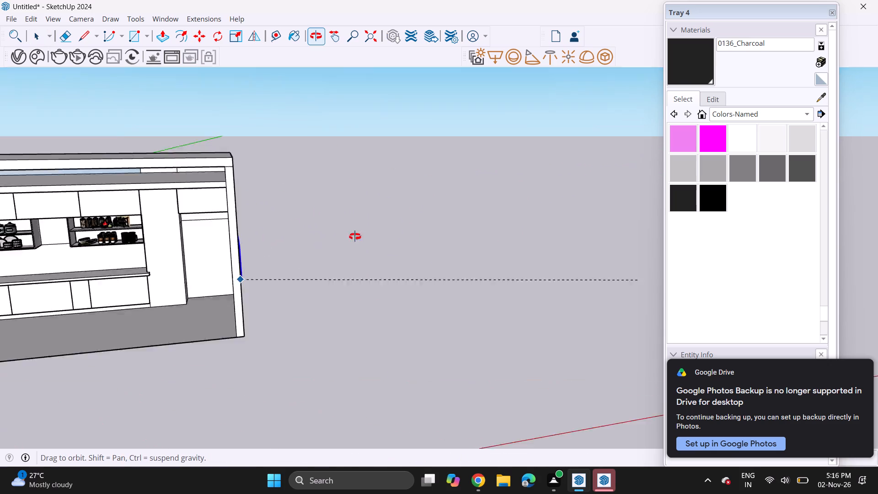
shift+middle_drag(291, 196, 260, 236)
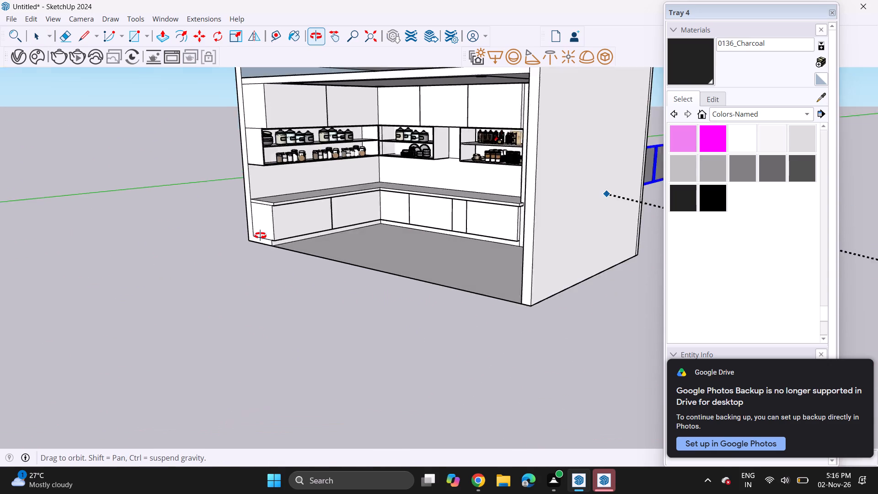
shift+middle_drag(260, 236, 260, 230)
scroll(263, 164, up, 12)
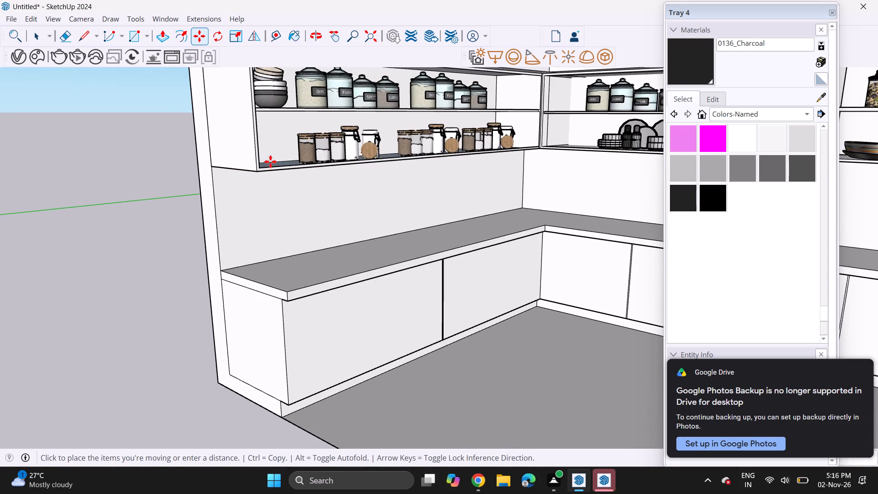
scroll(270, 161, up, 1)
middle_drag(278, 165, 352, 204)
scroll(356, 242, up, 2)
click(359, 251)
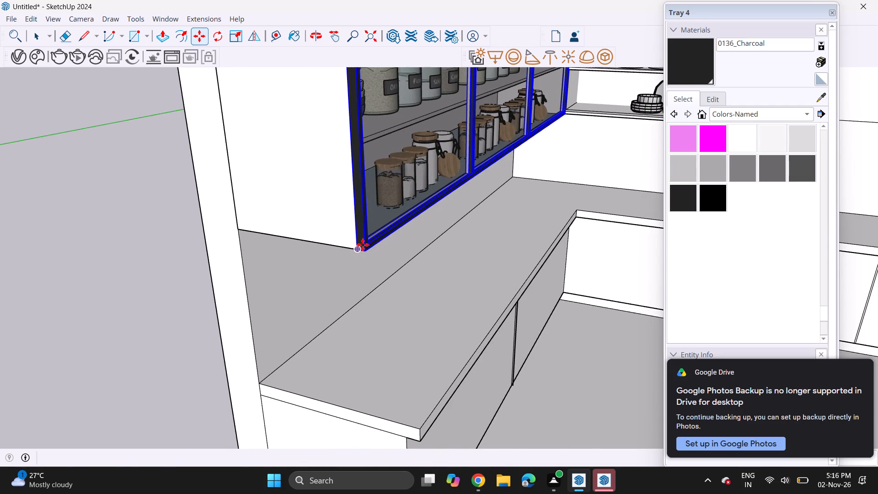
scroll(370, 230, down, 9)
shift+middle_drag(434, 209, 316, 187)
middle_drag(295, 192, 322, 137)
key(space)
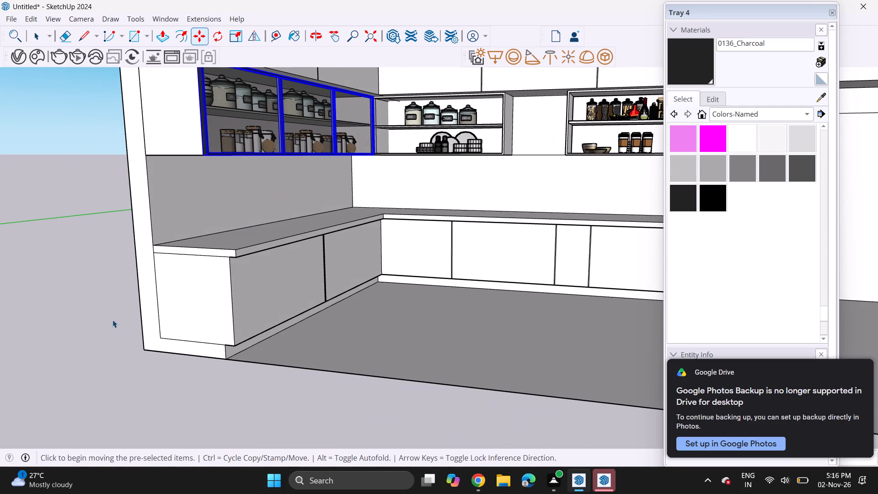
click(112, 320)
Copy the front border face of the back wall's canister and plate shelf unit into the empty space beside the kitchen.
scroll(137, 292, down, 4)
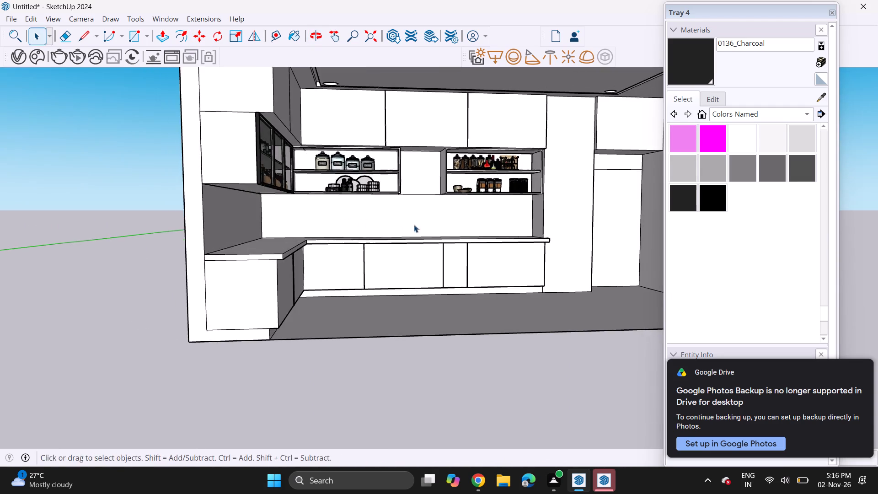
shift+middle_drag(428, 236, 0, 288)
scroll(2, 281, down, 2)
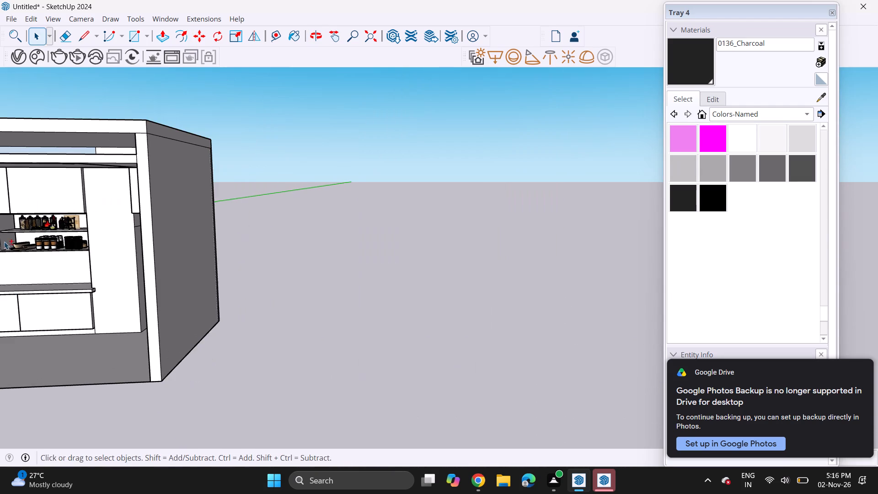
shift+middle_drag(7, 242, 356, 240)
scroll(289, 252, up, 12)
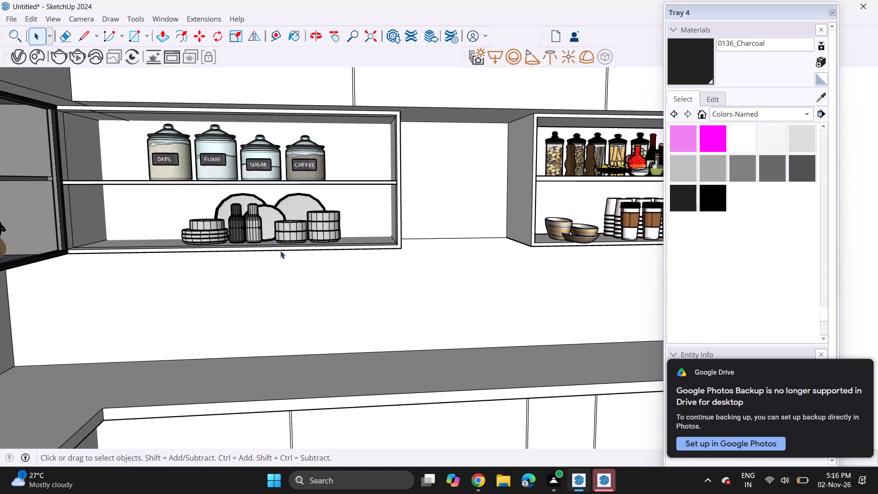
double_click(282, 250)
scroll(430, 220, up, 4)
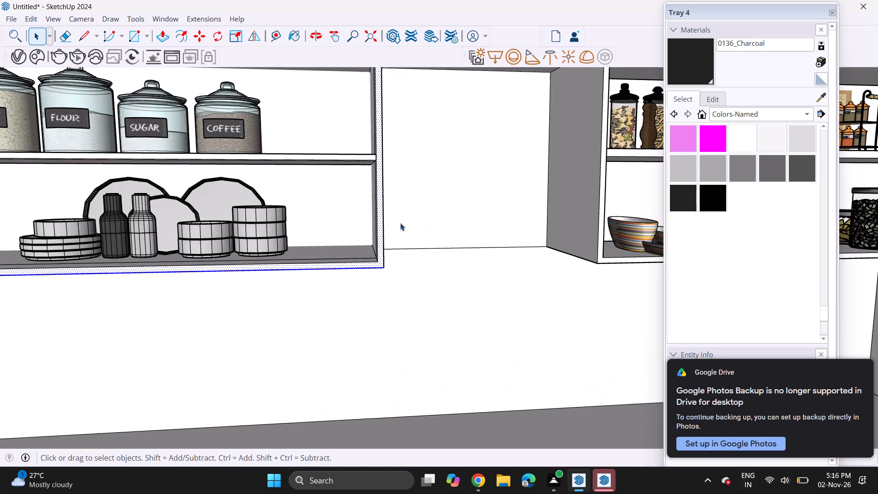
scroll(398, 223, up, 8)
double_click(362, 255)
scroll(362, 255, down, 2)
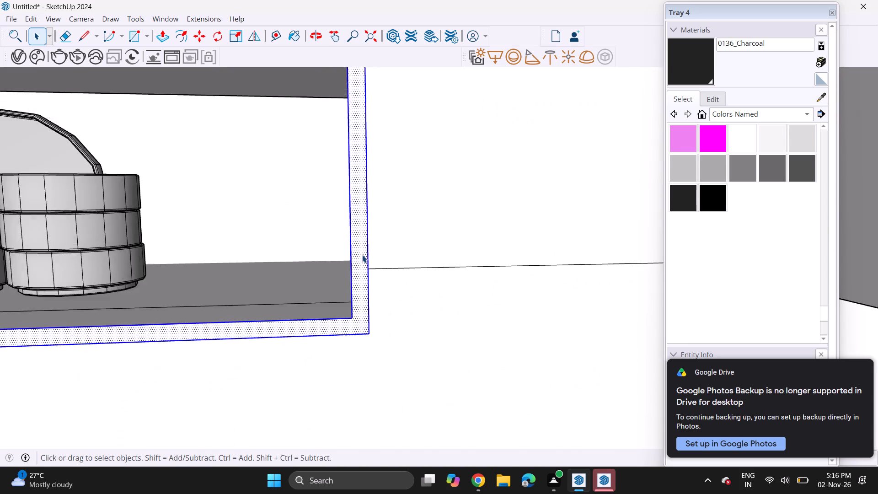
scroll(362, 255, down, 18)
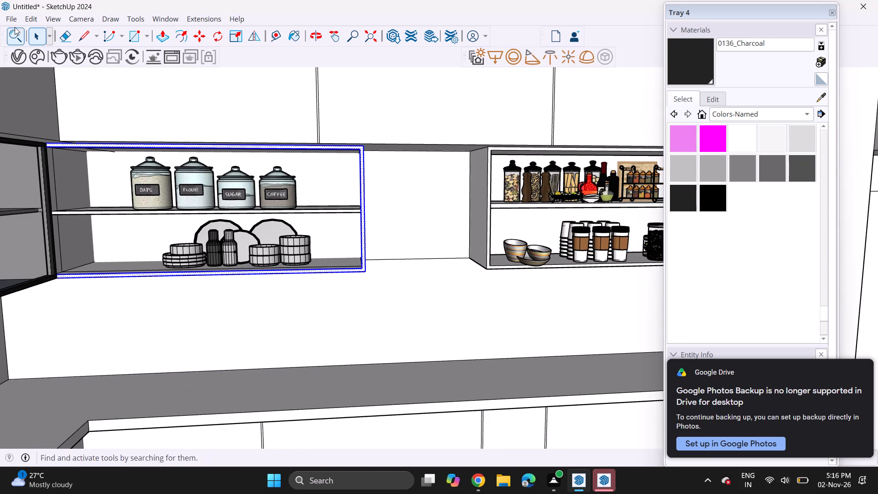
click(205, 34)
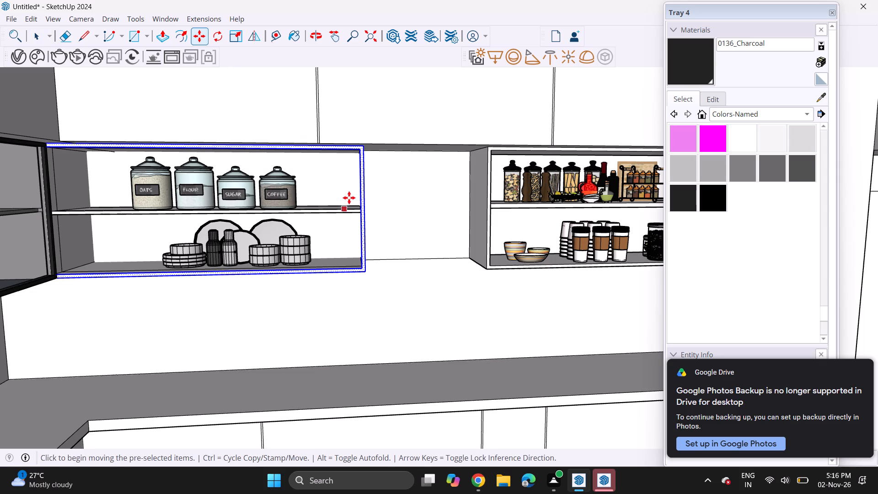
click(365, 149)
scroll(365, 149, down, 6)
scroll(469, 134, down, 7)
shift+middle_drag(385, 154, 264, 163)
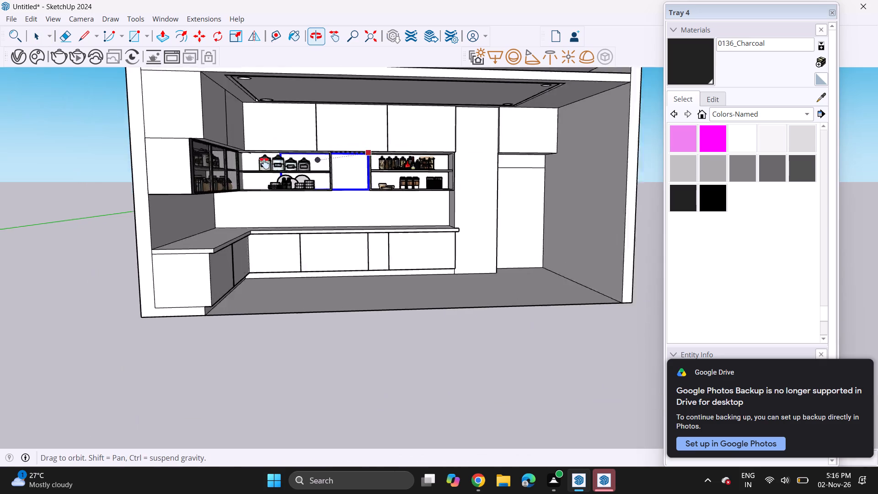
shift+middle_drag(264, 163, 43, 167)
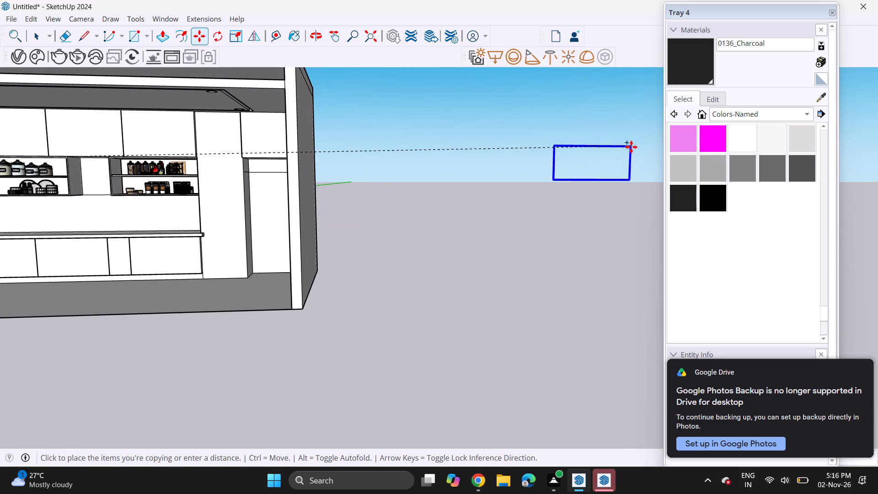
click(631, 160)
Extrude the copied rectangular border face slightly into a thin solid frame.
middle_drag(588, 166, 268, 209)
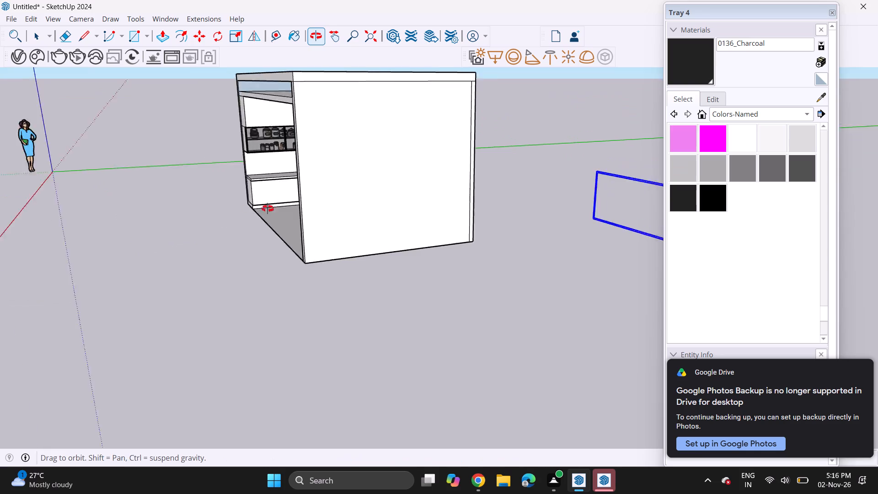
middle_drag(268, 209, 242, 209)
middle_drag(421, 181, 208, 91)
middle_drag(205, 92, 262, 131)
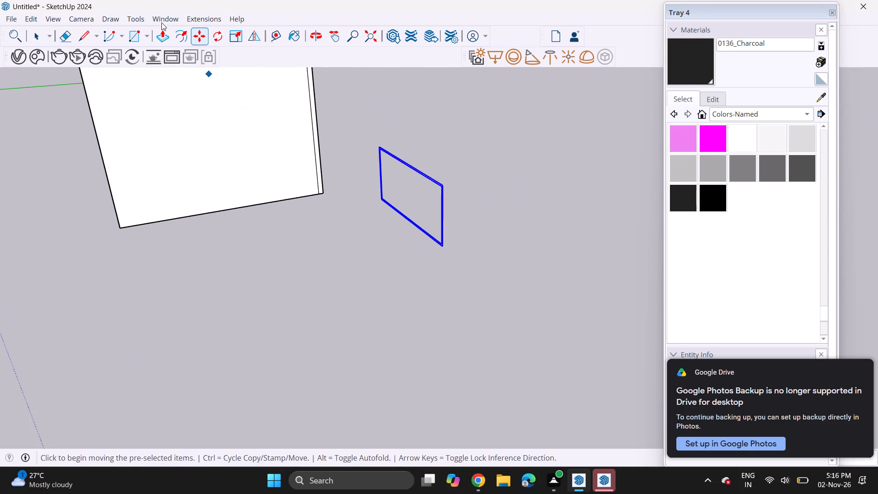
click(170, 34)
scroll(367, 131, up, 3)
scroll(390, 178, up, 5)
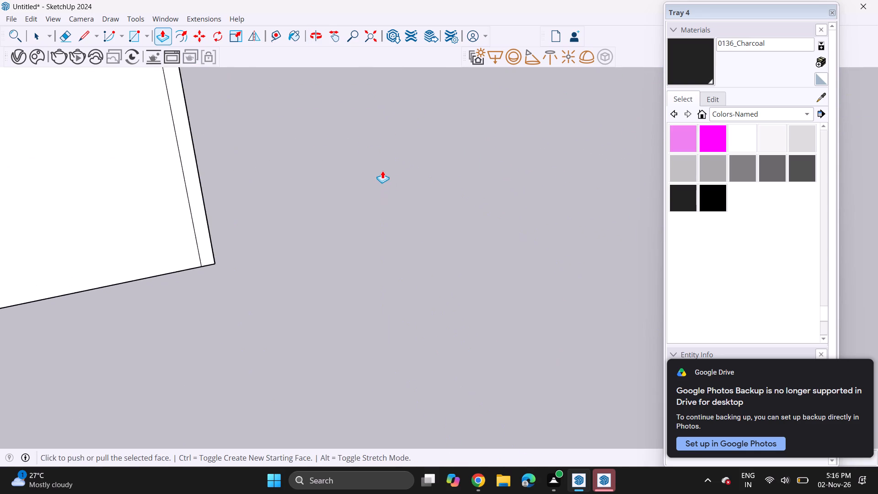
scroll(382, 171, down, 3)
scroll(370, 147, up, 3)
key(Escape)
scroll(372, 138, up, 4)
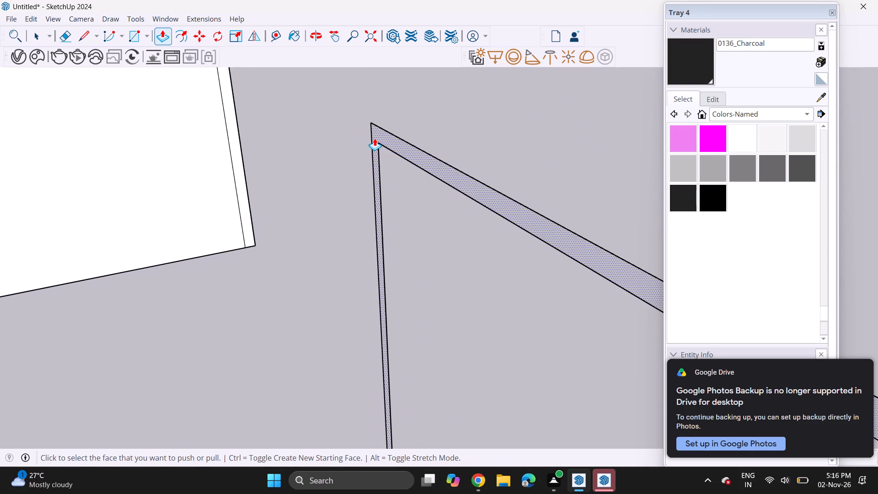
click(375, 138)
click(360, 135)
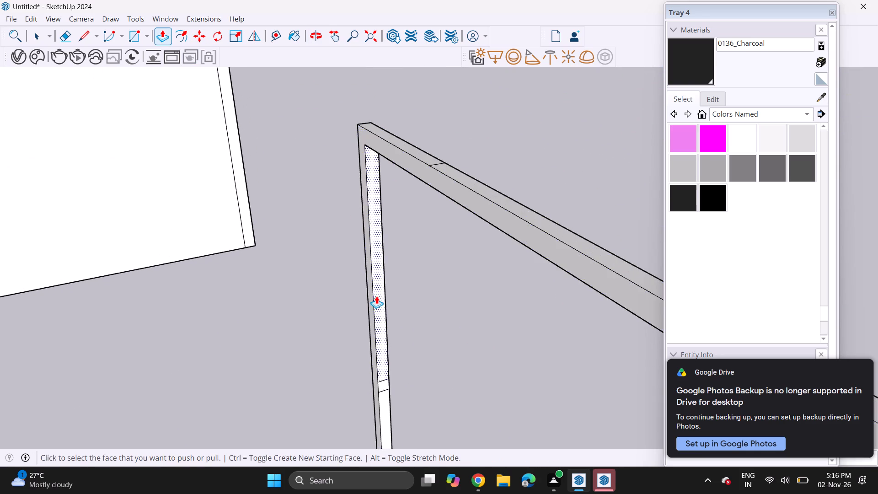
Adjust the thin frame's depth by push-pulling its other long face slightly.
scroll(376, 296, down, 2)
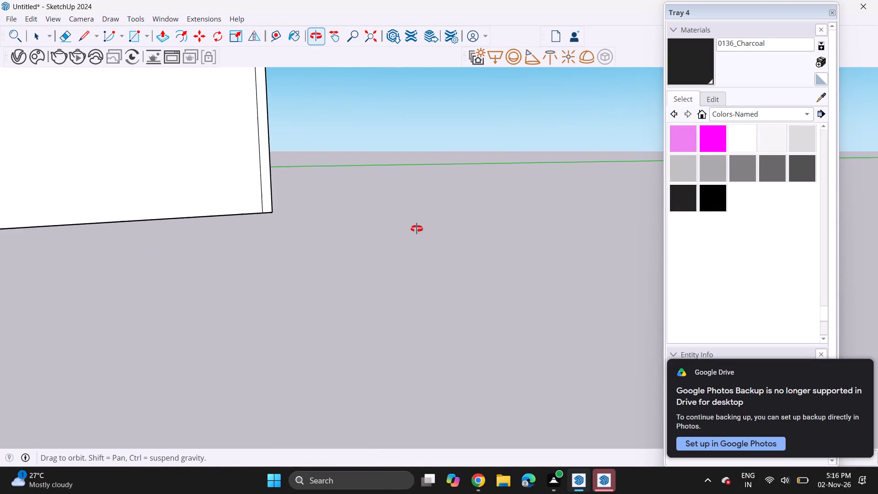
scroll(449, 227, down, 12)
shift+middle_drag(509, 204, 319, 196)
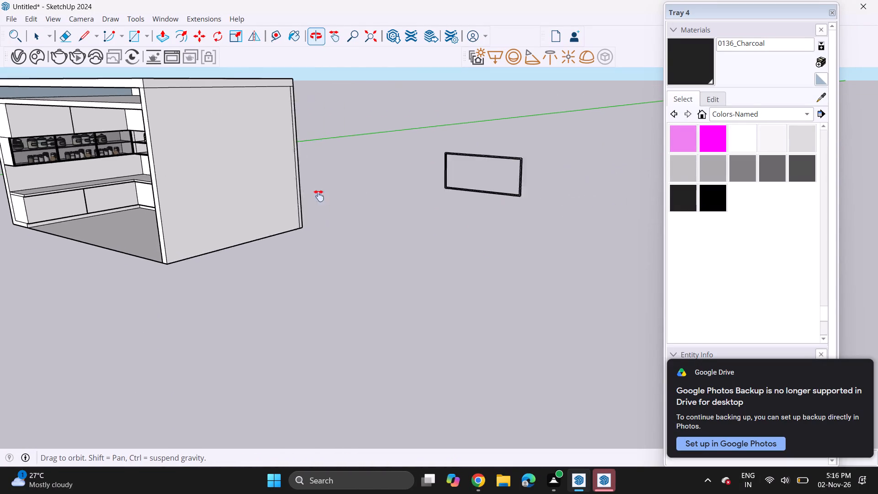
shift+middle_drag(319, 196, 218, 204)
middle_drag(239, 207, 364, 208)
scroll(526, 191, up, 6)
scroll(470, 191, up, 2)
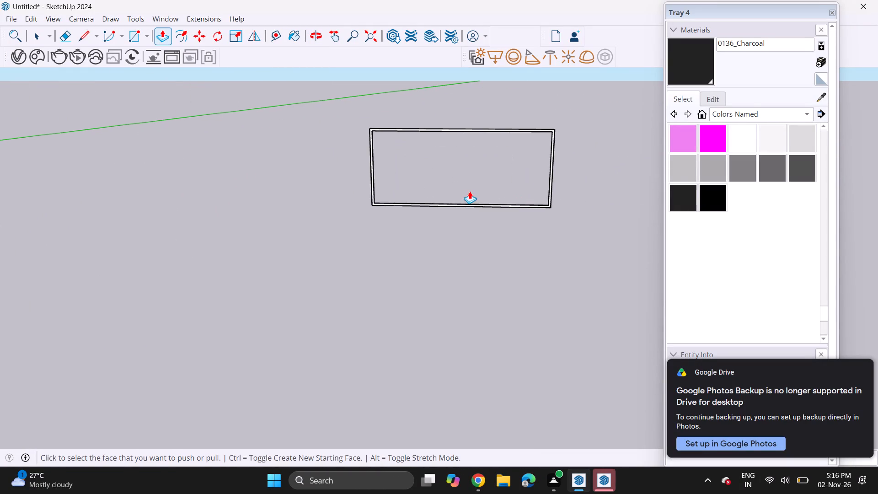
scroll(473, 187, up, 1)
middle_drag(477, 187, 480, 259)
scroll(450, 188, up, 13)
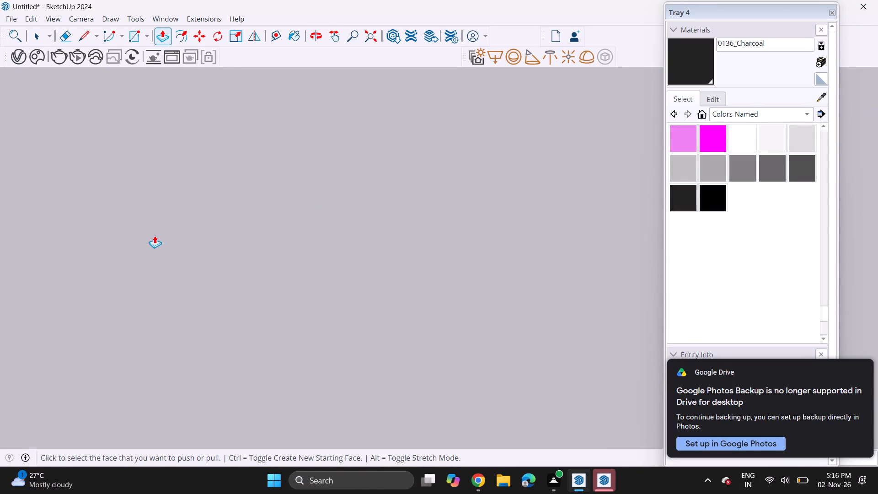
scroll(154, 234, down, 6)
click(154, 224)
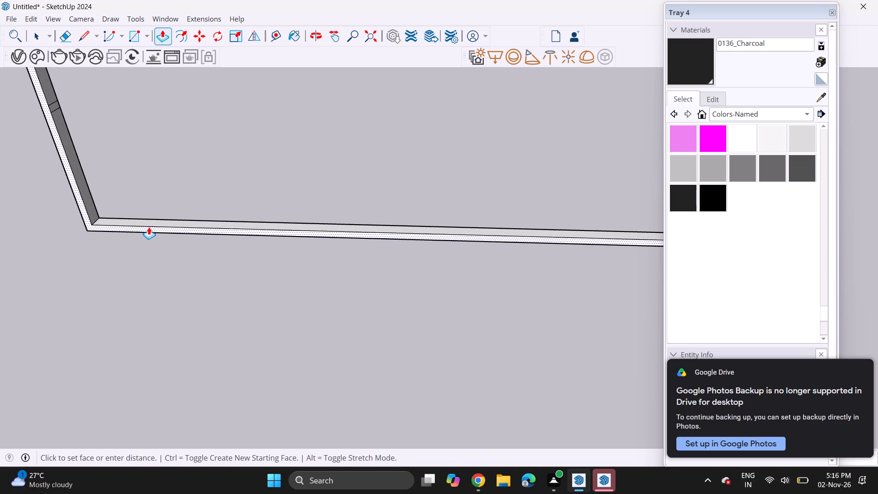
click(149, 227)
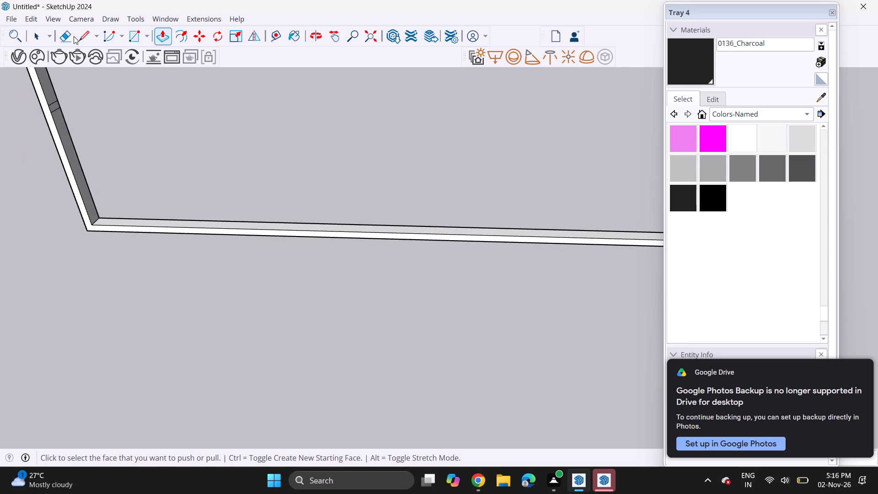
Copy the inner bottom corner edge to the frame's opposite bottom corner and divide the copy distance by 2 for a midpoint edge.
key(space)
click(96, 219)
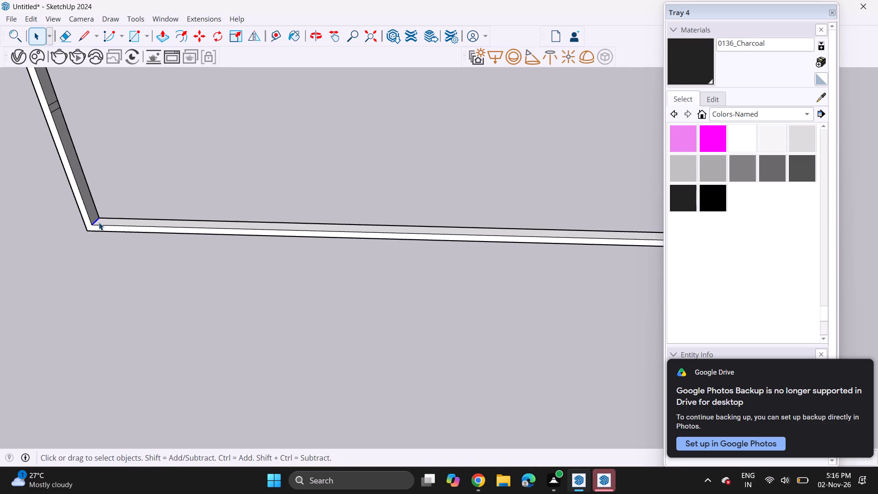
click(99, 222)
click(98, 221)
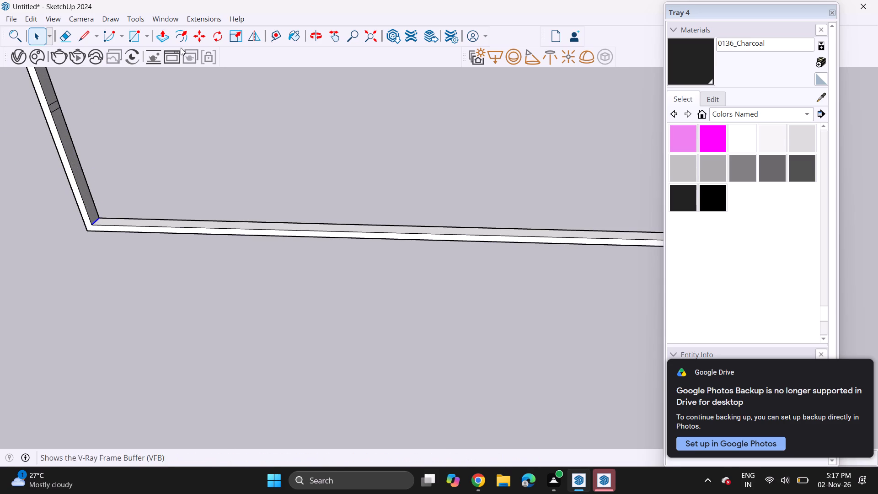
click(198, 41)
click(98, 215)
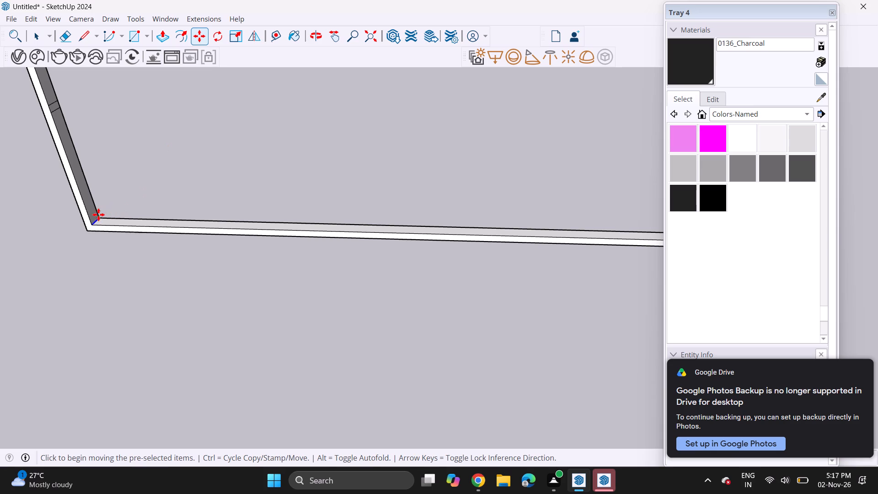
scroll(268, 197, down, 5)
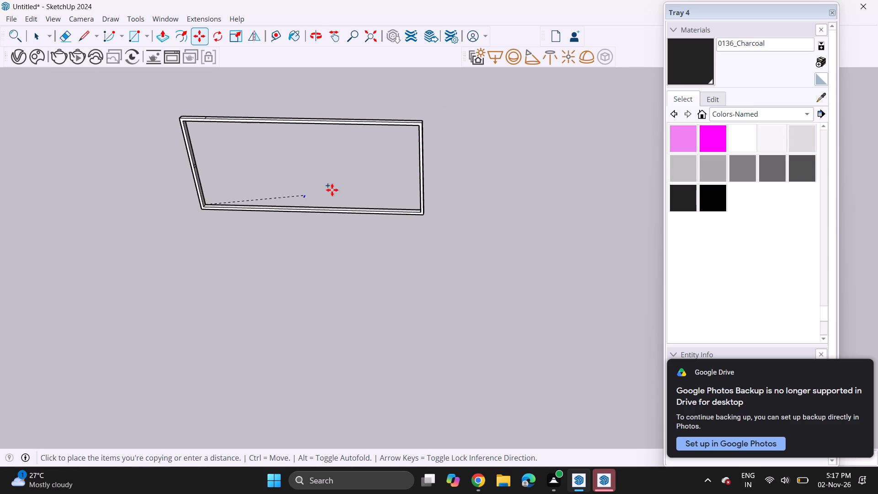
middle_drag(359, 182, 428, 199)
scroll(368, 206, up, 11)
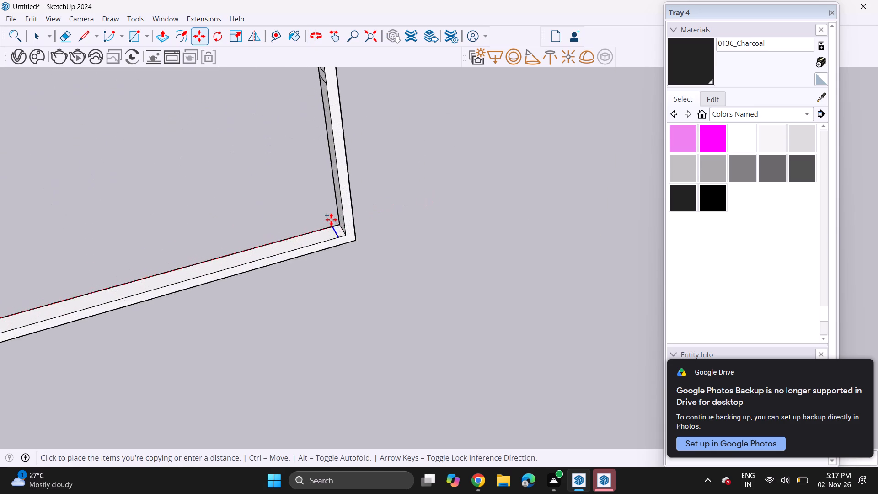
scroll(331, 220, up, 4)
click(350, 231)
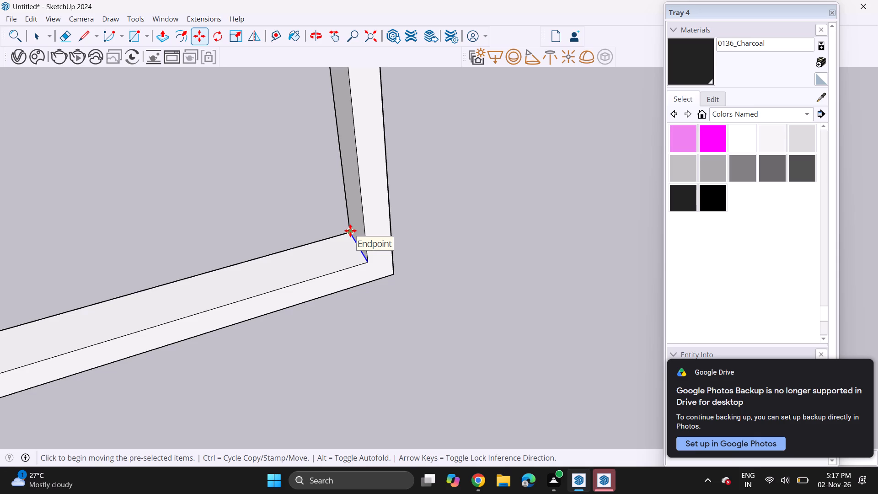
text(/2)
key(Return)
Copy the midpoint edge a short distance along the bottom rail to outline the base of a centre divider.
scroll(341, 225, down, 13)
scroll(46, 304, down, 3)
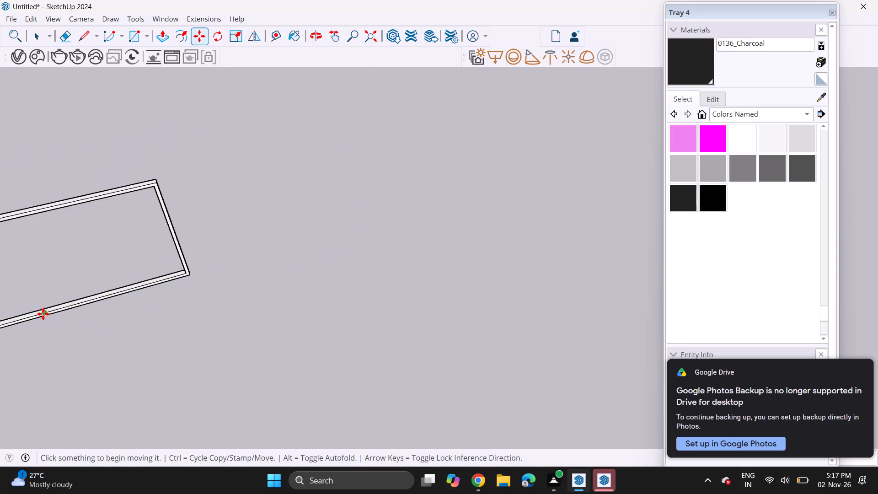
shift+middle_drag(42, 322, 283, 265)
scroll(277, 265, up, 14)
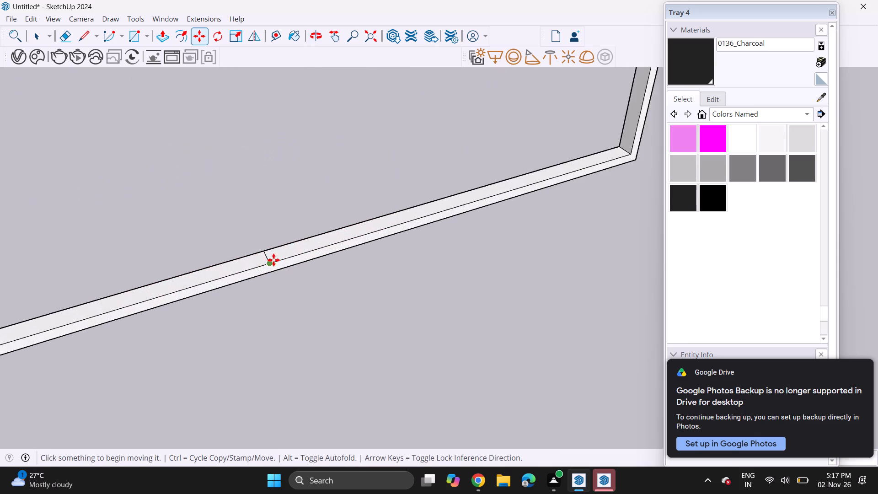
scroll(273, 260, up, 19)
key(space)
click(260, 275)
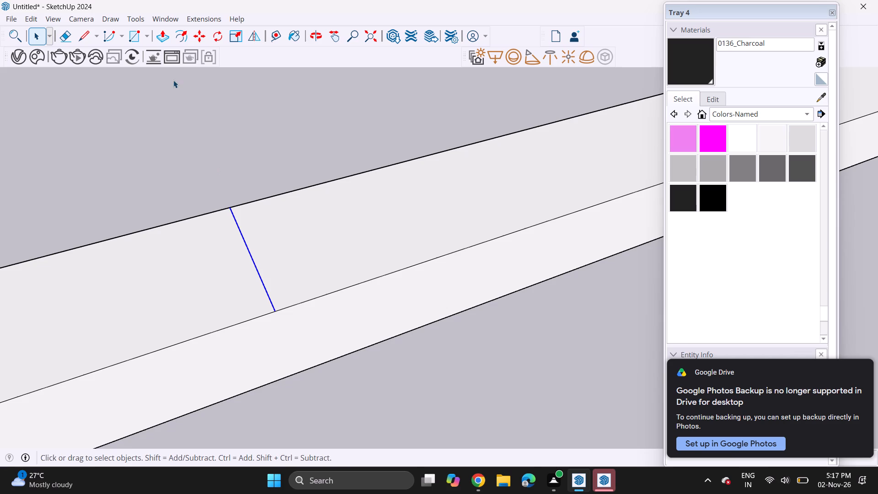
click(202, 35)
click(277, 310)
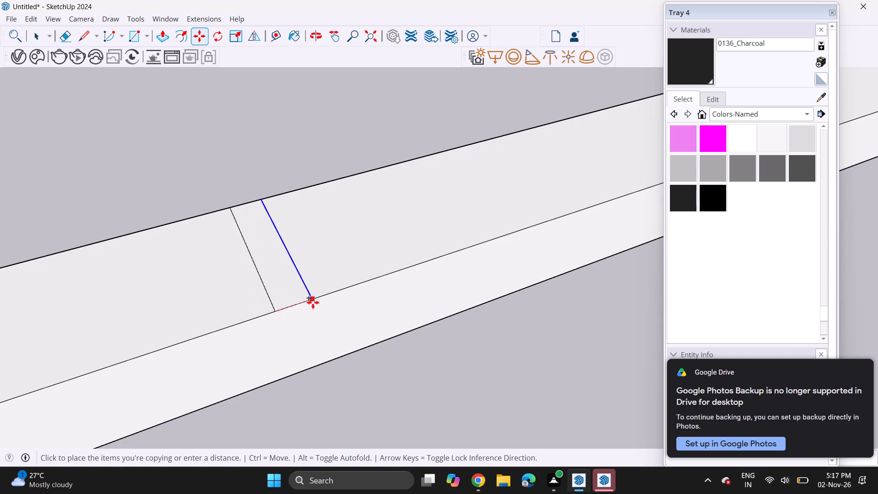
click(389, 281)
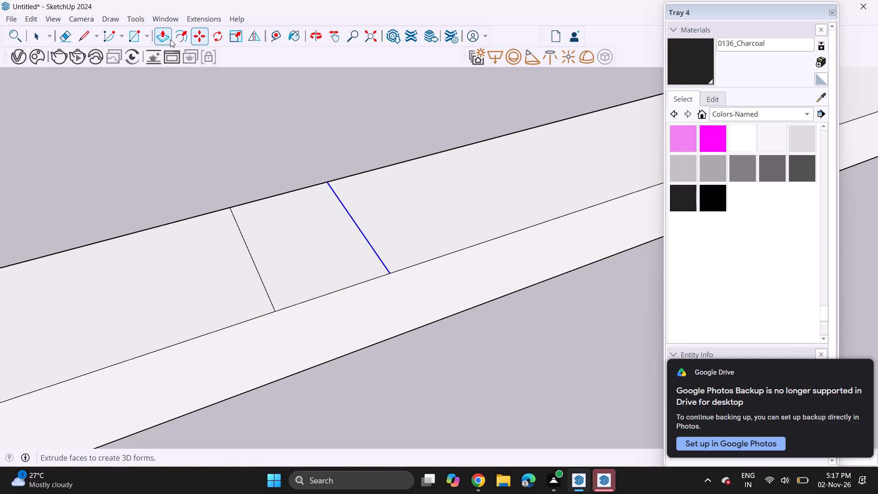
Extrude the divider base face from the bottom rail up to the underside of the frame's top rail.
click(170, 39)
click(302, 252)
scroll(275, 148, down, 16)
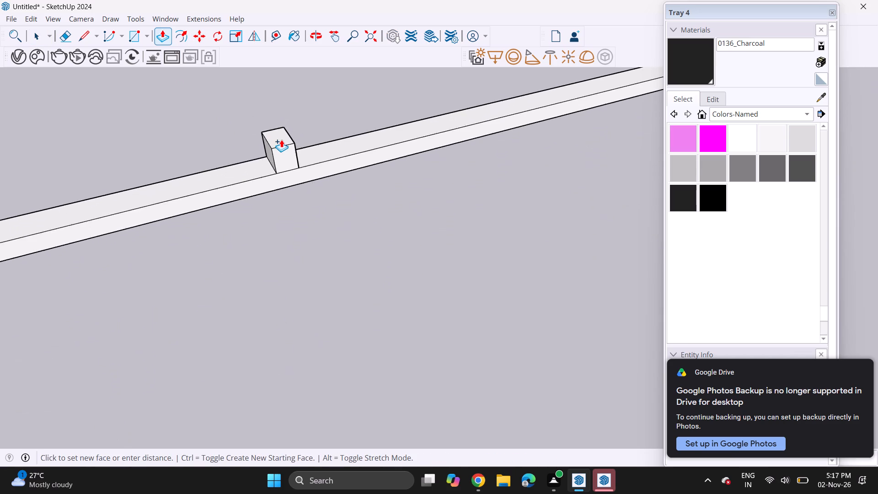
scroll(281, 140, down, 19)
shift+middle_drag(282, 117, 317, 135)
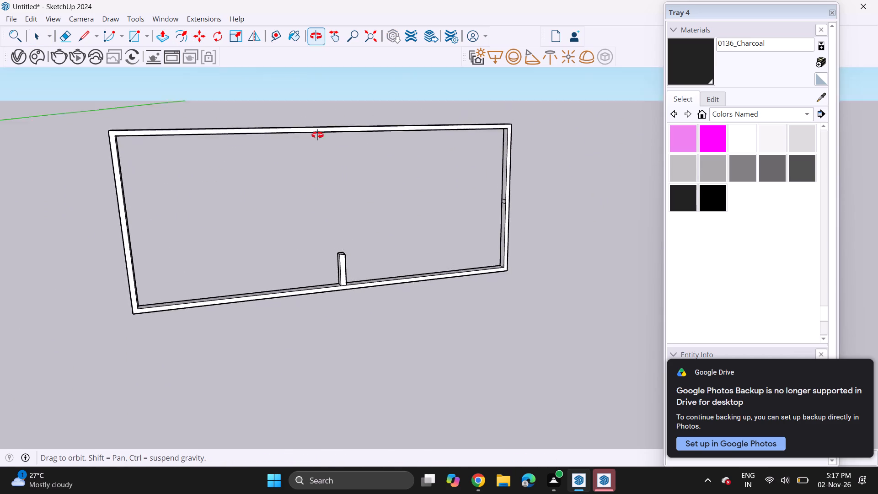
shift+middle_drag(317, 135, 318, 106)
scroll(332, 151, up, 4)
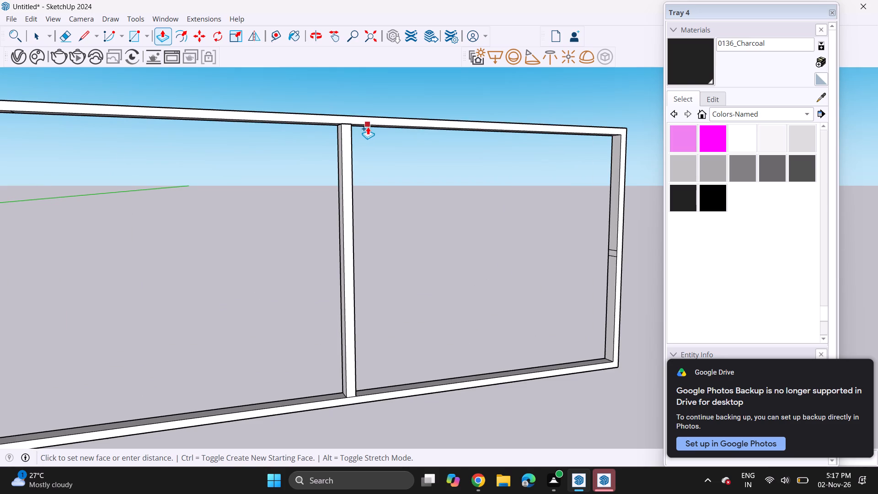
click(369, 129)
Adjust the centre divider's thickness by push-pulling its long side face slightly.
scroll(342, 192, up, 5)
click(343, 167)
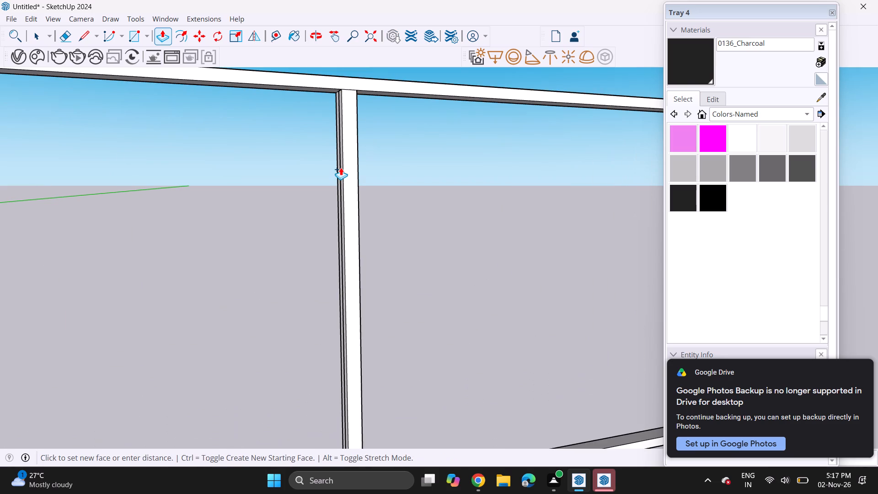
key(Escape)
click(339, 176)
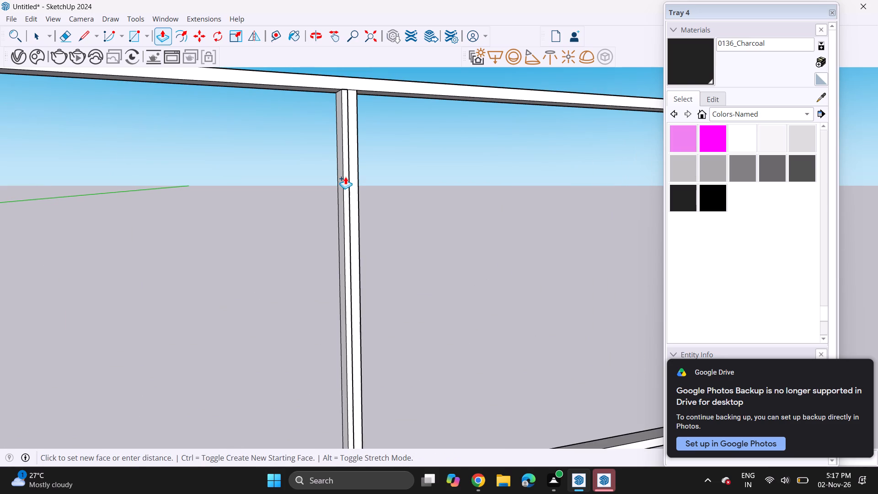
click(344, 176)
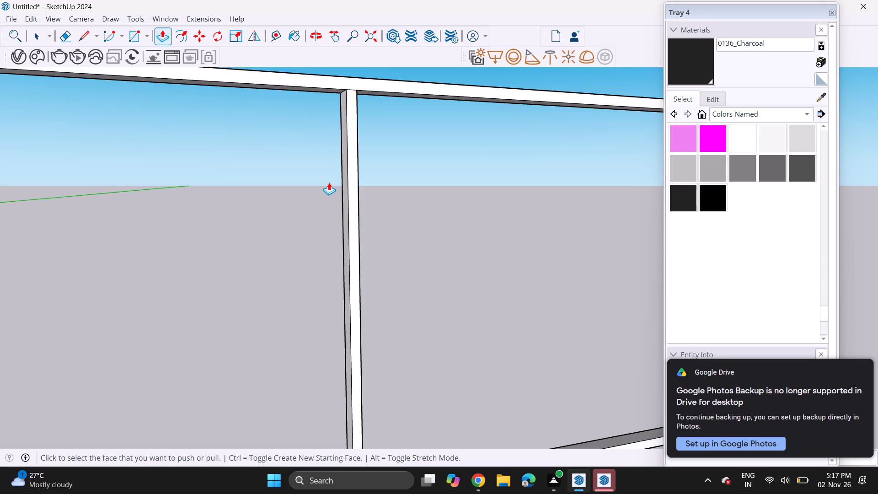
key(space)
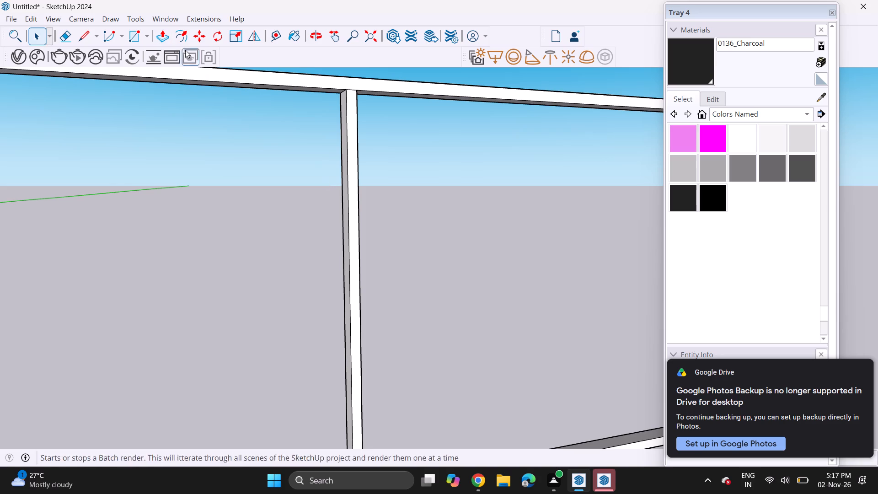
Draw a rectangle filling the first frame opening, from the outer post's bottom inner corner to the top of the centre divider.
click(139, 36)
scroll(273, 247, down, 7)
middle_drag(487, 322, 516, 343)
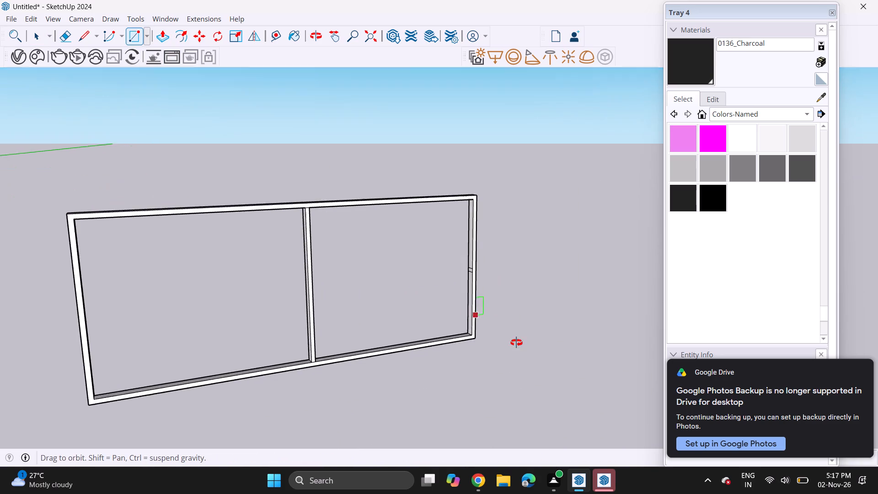
middle_drag(516, 343, 519, 351)
scroll(453, 335, up, 11)
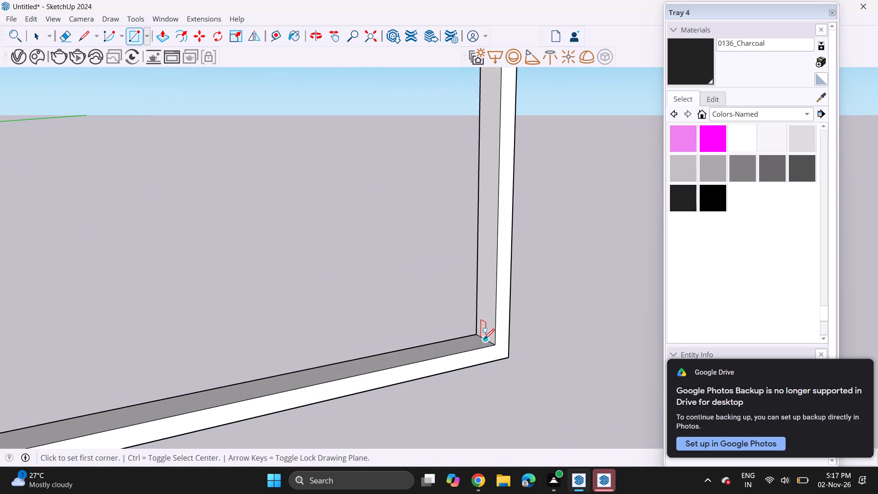
click(483, 339)
scroll(464, 237, down, 8)
middle_drag(382, 168, 171, 112)
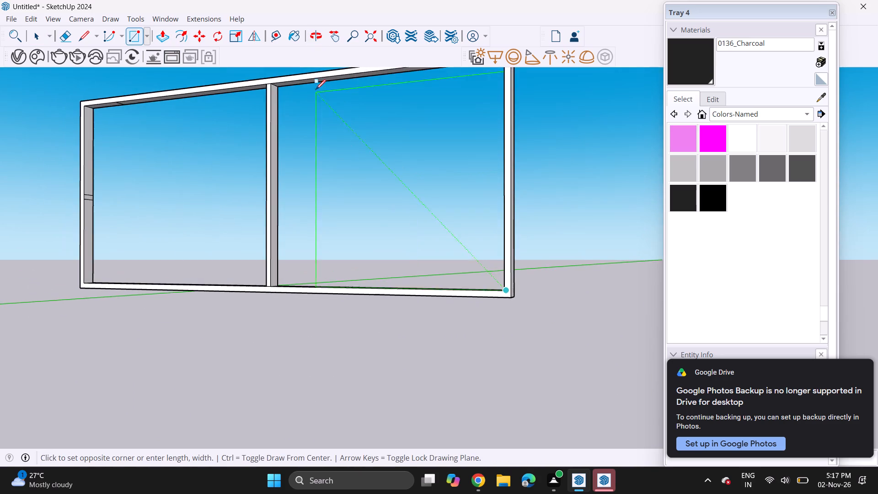
scroll(313, 90, up, 5)
scroll(262, 78, down, 4)
shift+middle_drag(180, 84, 214, 134)
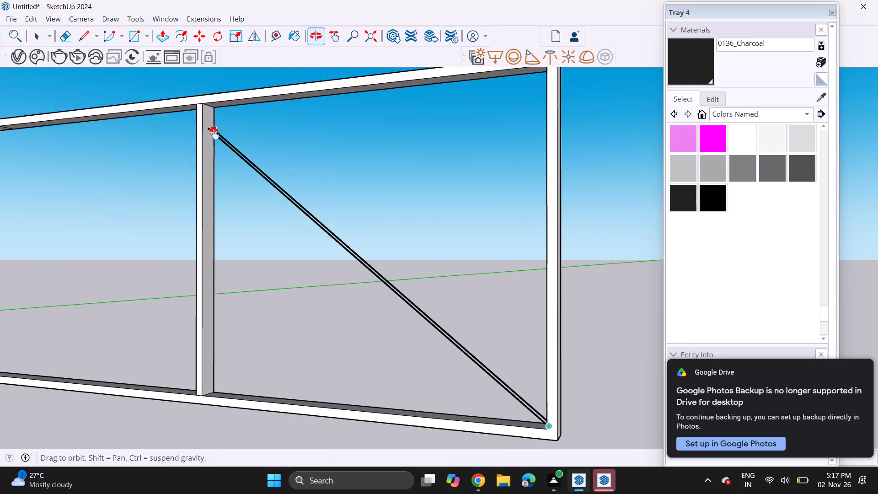
shift+middle_drag(214, 134, 228, 154)
scroll(224, 138, up, 6)
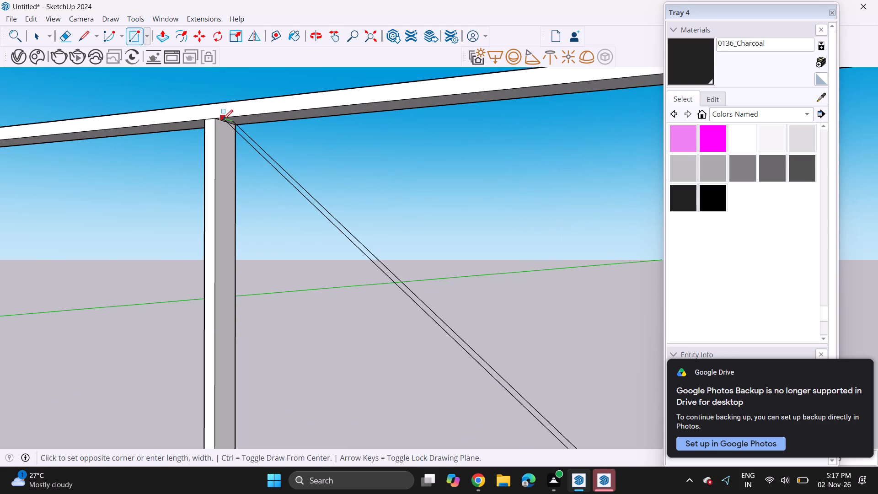
click(223, 123)
Draw a rectangle filling the second frame opening, from the outer post's top inner corner to the foot of the centre divider.
scroll(182, 163, down, 7)
scroll(112, 189, up, 7)
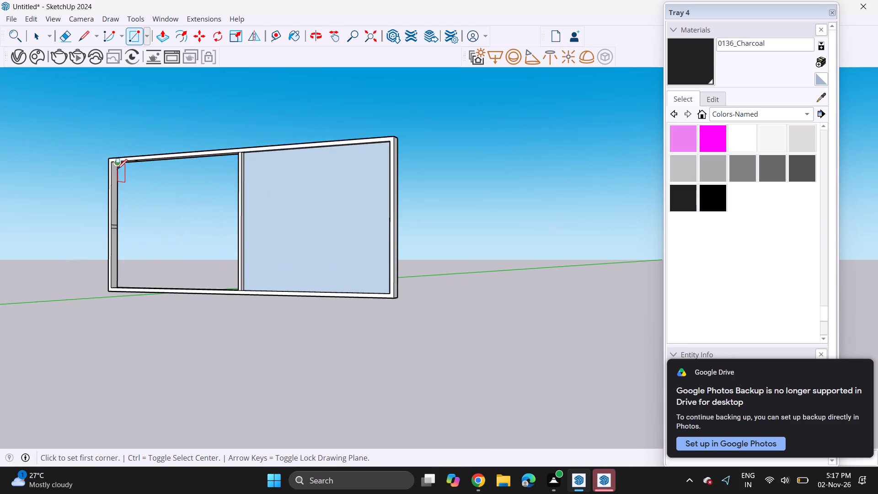
scroll(117, 169, up, 19)
click(105, 141)
scroll(166, 263, down, 8)
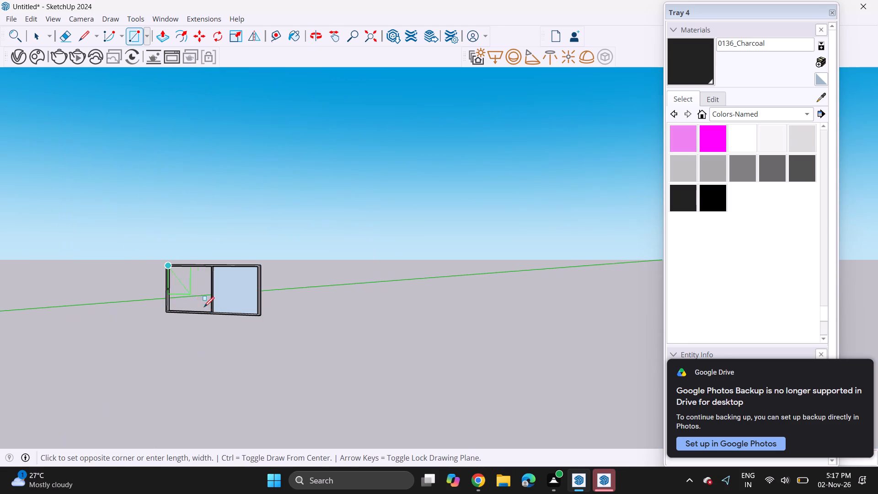
middle_drag(213, 298, 460, 292)
scroll(293, 323, up, 6)
scroll(215, 317, up, 2)
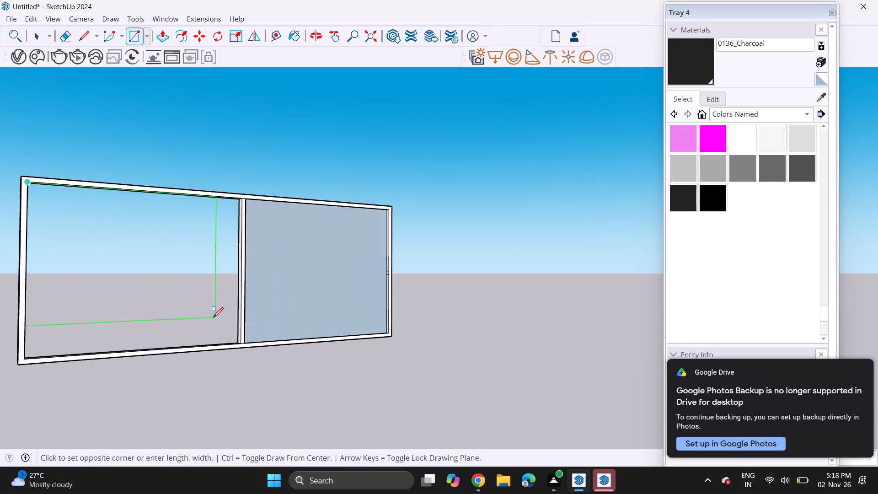
scroll(213, 317, up, 3)
middle_drag(229, 334, 293, 373)
scroll(287, 388, up, 5)
click(287, 387)
scroll(407, 313, down, 7)
middle_drag(382, 297, 333, 281)
Paint the frame's front face and the centre divider's front and side faces with 0136_Charcoal.
click(715, 102)
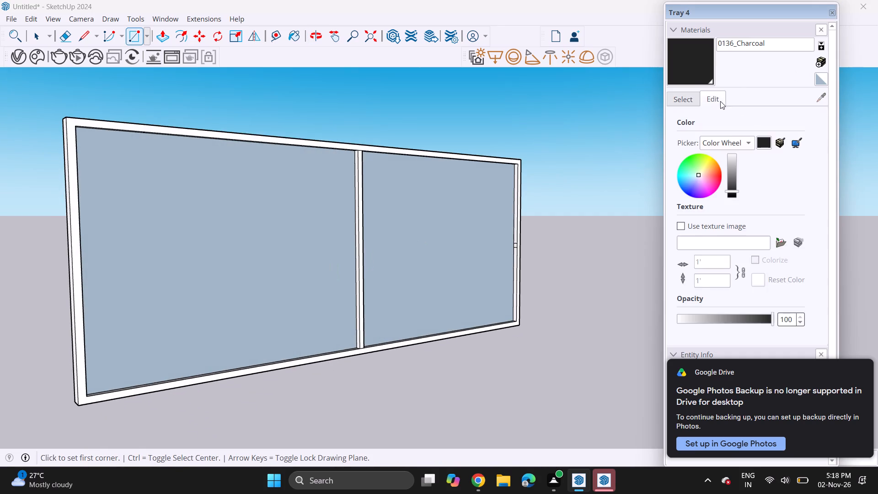
scroll(724, 102, down, 6)
click(696, 73)
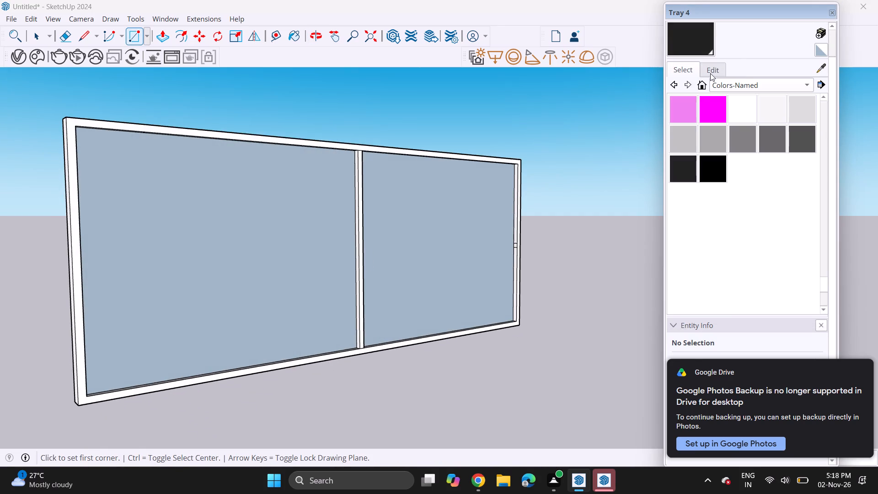
click(699, 44)
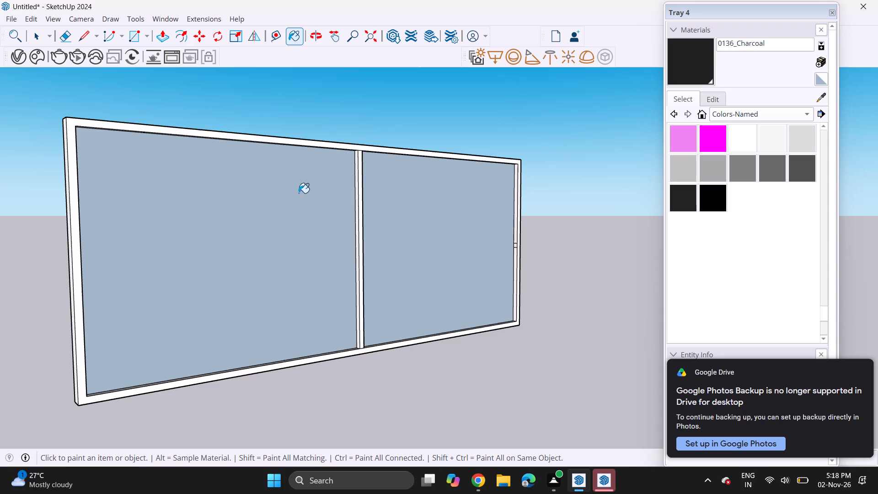
click(346, 146)
click(359, 162)
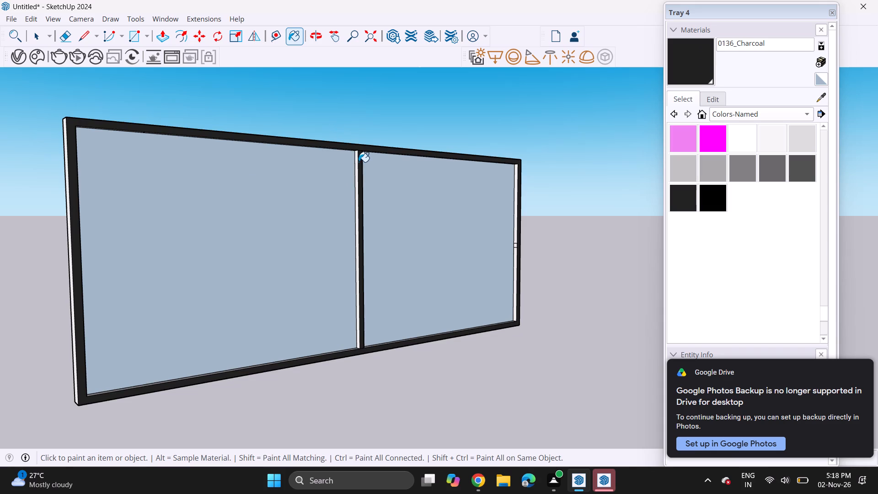
double_click(357, 162)
click(357, 161)
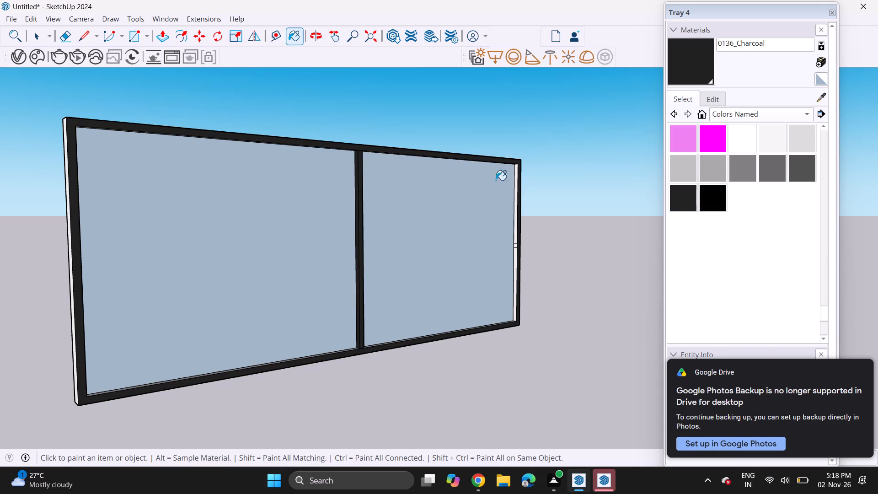
Paint the segmented inner face of the outer post with 0136_Charcoal, including the small middle segment.
click(514, 192)
scroll(510, 240, up, 9)
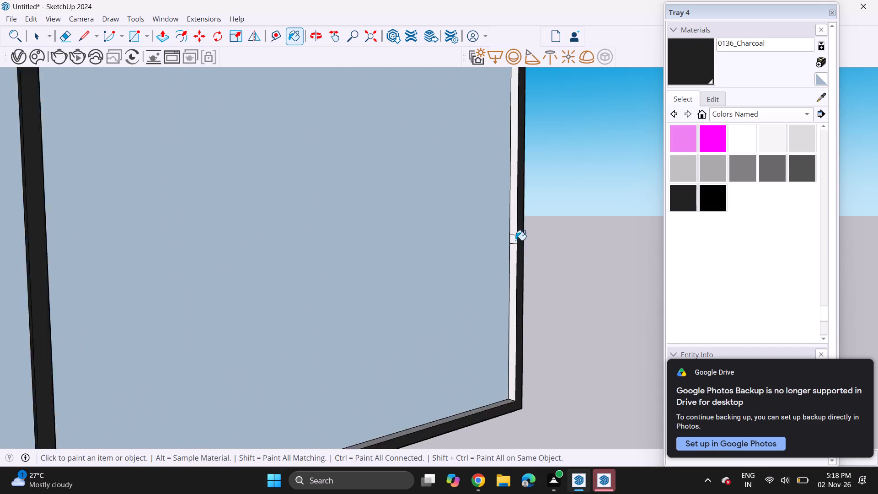
scroll(515, 240, up, 2)
click(512, 226)
click(517, 236)
click(513, 235)
drag(511, 257, 514, 261)
Paint the post's three inner face segments on the reverse side of the panels with 0136_Charcoal, undoing any paint on the panel.
scroll(510, 265, down, 4)
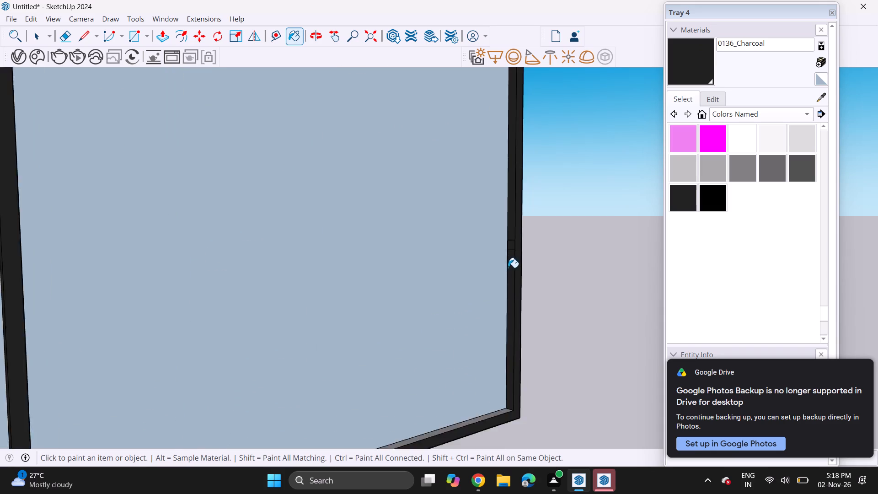
scroll(508, 268, down, 10)
middle_drag(464, 256, 179, 263)
scroll(165, 253, up, 6)
scroll(199, 267, down, 4)
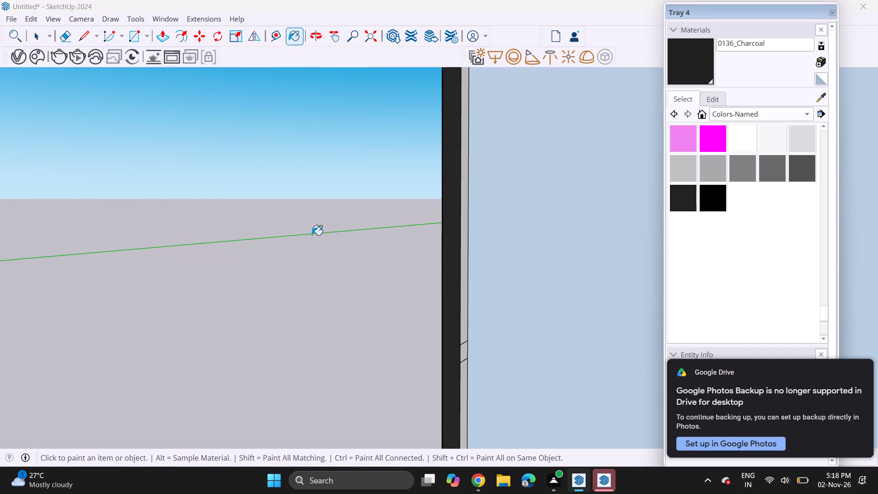
drag(463, 336, 470, 345)
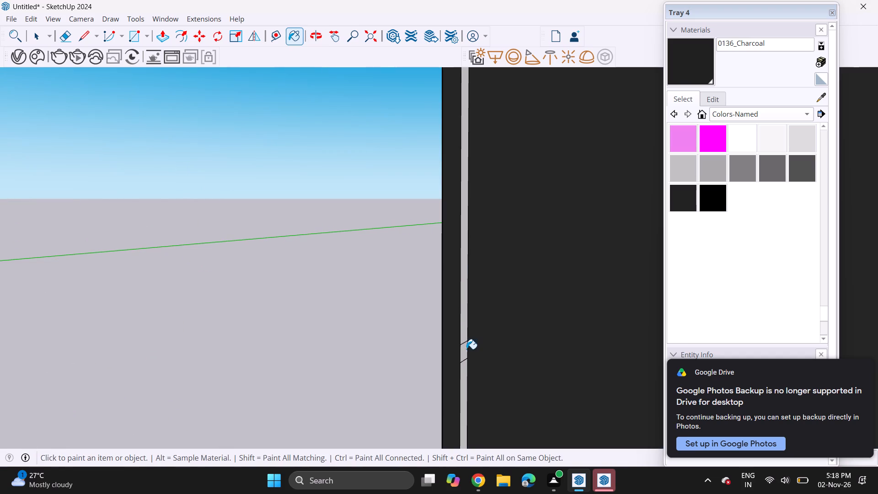
key(ctrl+z)
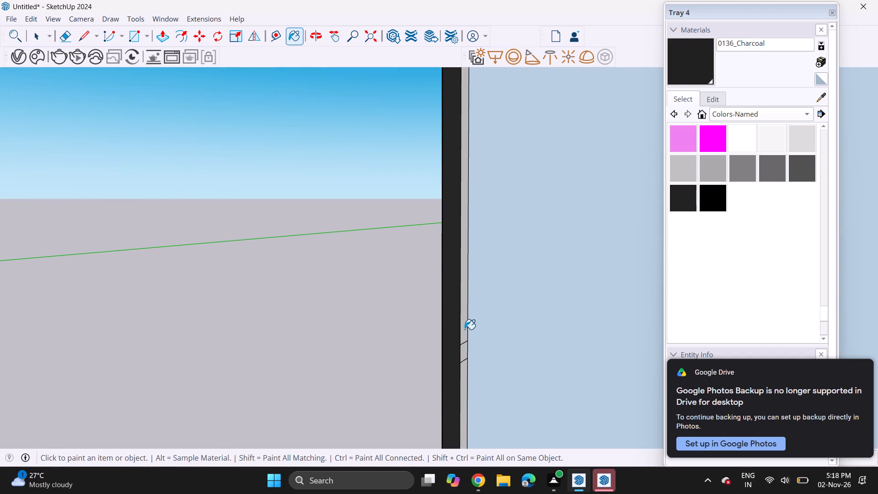
click(465, 329)
click(465, 349)
click(461, 373)
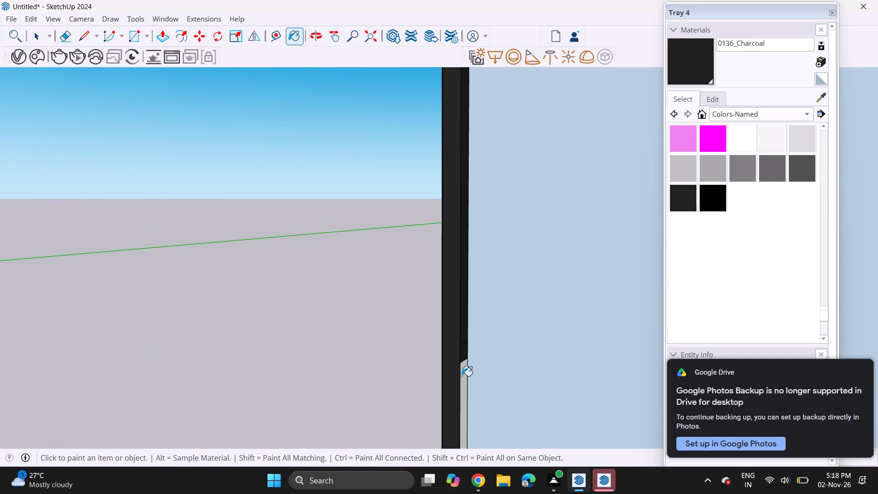
click(464, 376)
scroll(405, 351, down, 14)
middle_drag(376, 334, 470, 330)
key(space)
Sample the translucent 0135_DarkGray material from the kitchen's side shelf unit and apply it to both frame panels.
scroll(252, 294, down, 5)
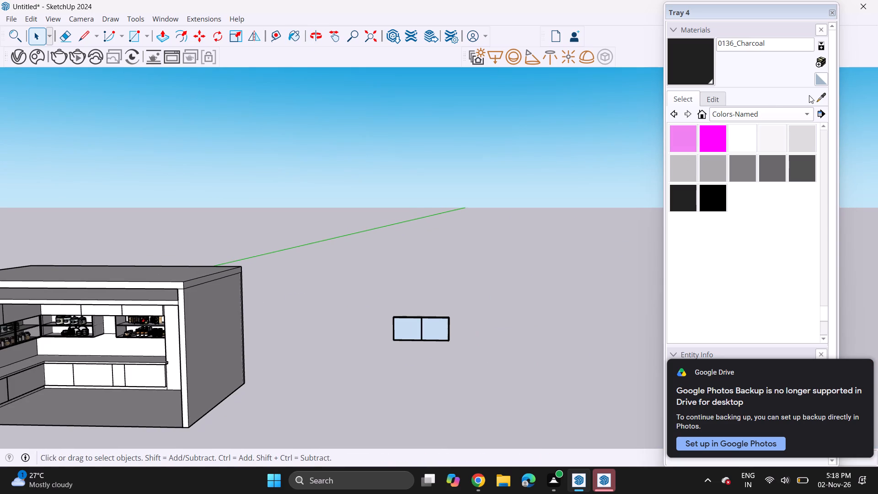
click(819, 98)
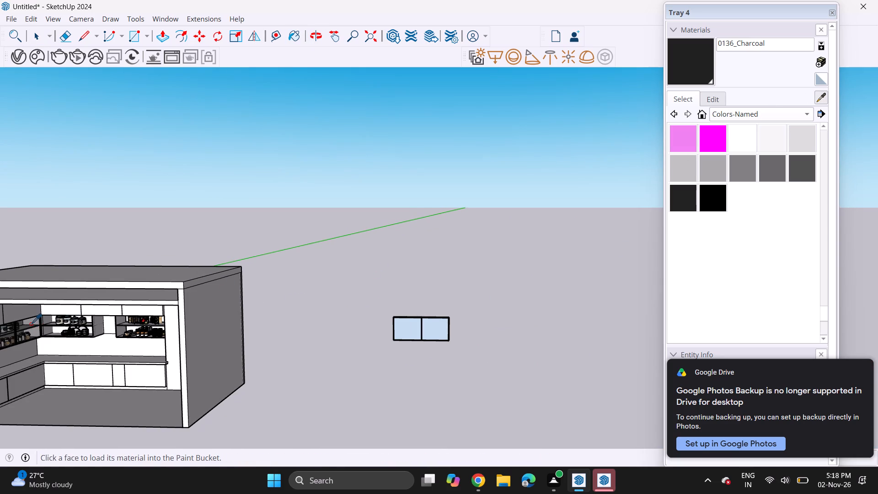
click(31, 324)
click(413, 325)
click(436, 325)
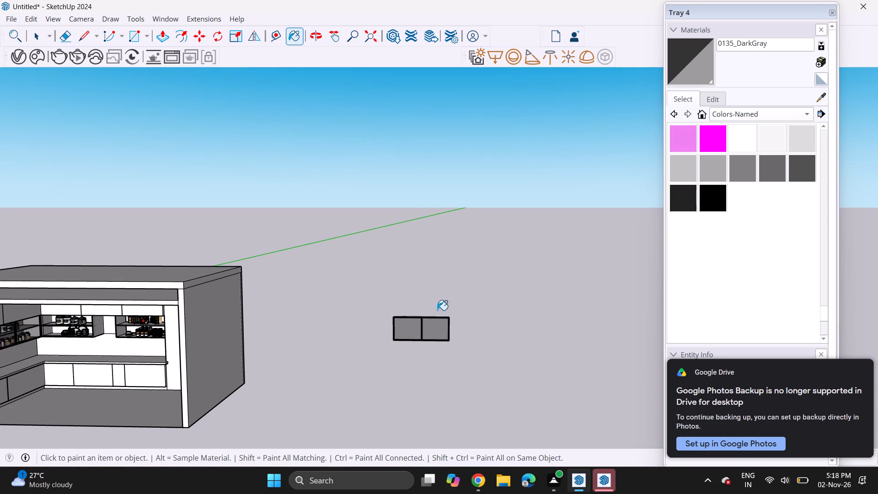
Select the whole divided frame with its two glass panels and make it a group.
key(space)
drag(355, 282, 499, 378)
right_click(436, 327)
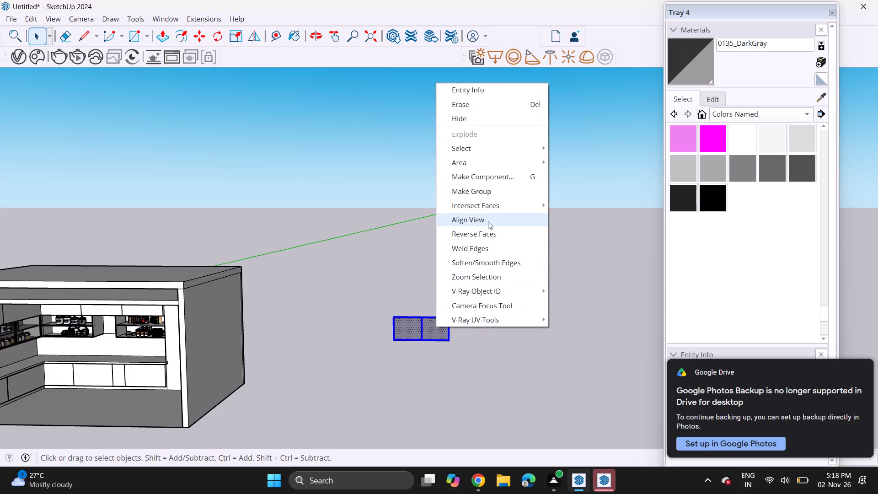
click(489, 197)
Move the grouped glass front by its bottom corner onto the shelf unit with canisters and baskets, aligning it with the unit's bottom corner.
click(194, 27)
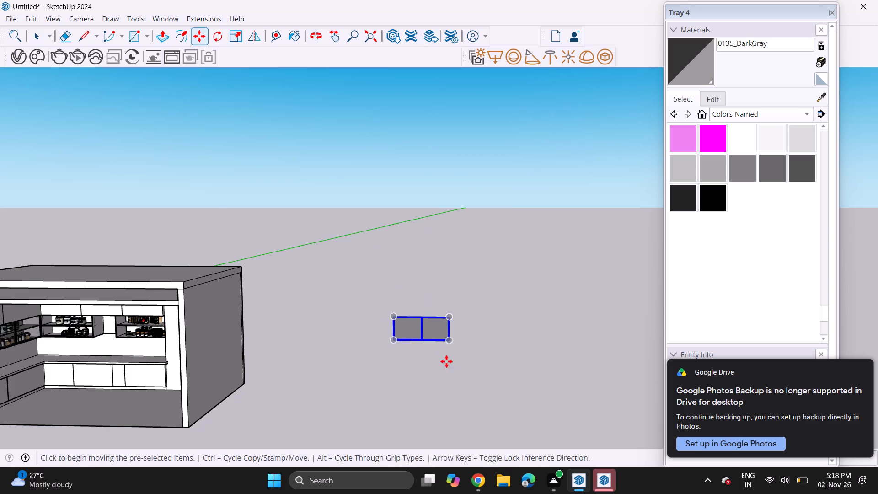
click(453, 338)
scroll(90, 338, up, 16)
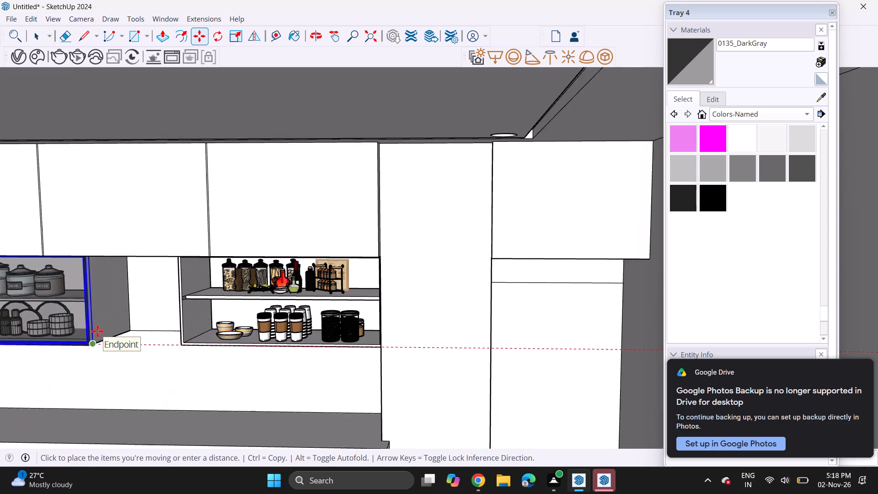
click(94, 344)
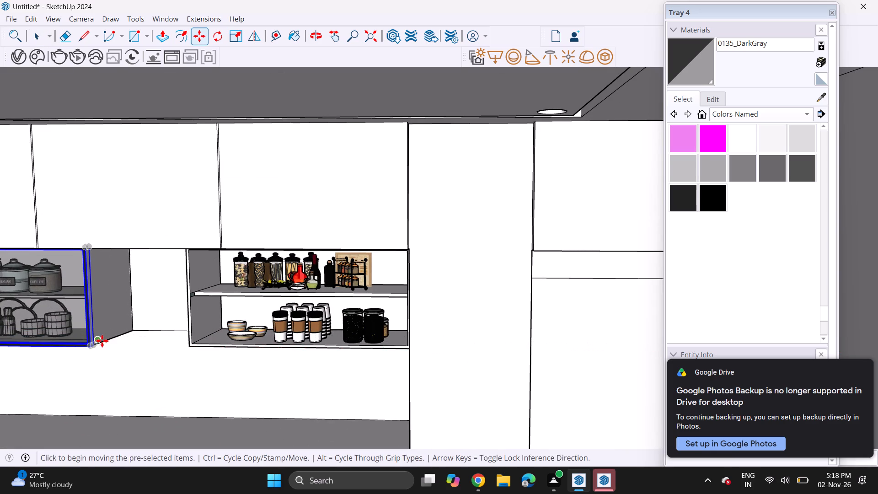
scroll(102, 341, up, 10)
click(84, 349)
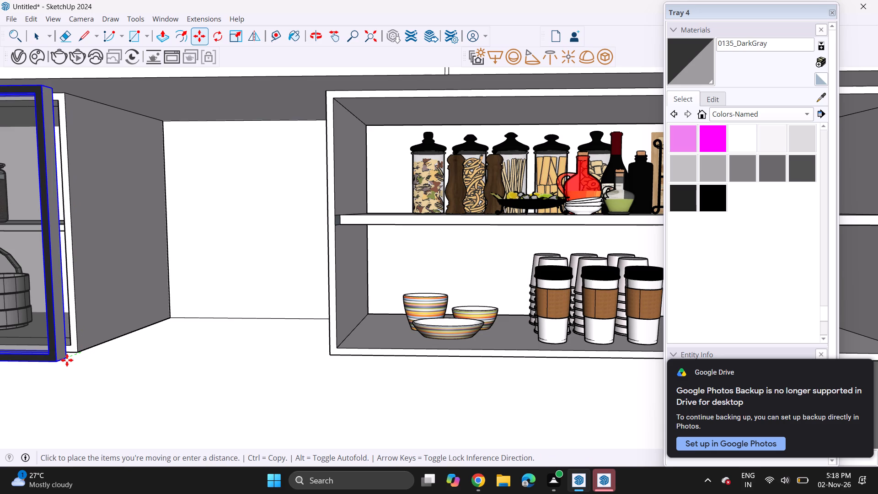
click(75, 356)
scroll(66, 375, down, 12)
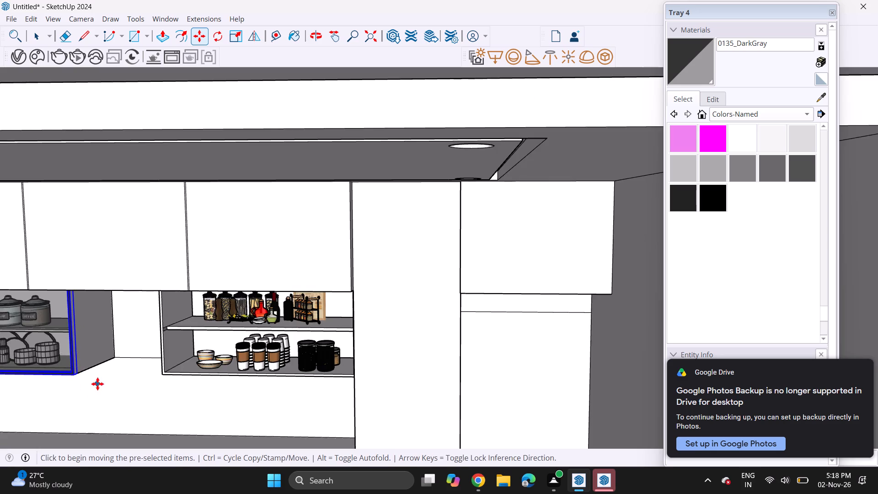
Copy the grouped glass front by its bottom corner onto the neighbouring shelf unit that holds the jars, bowls and cups.
middle_drag(107, 376, 141, 347)
shift+middle_drag(152, 341, 314, 301)
scroll(371, 287, down, 4)
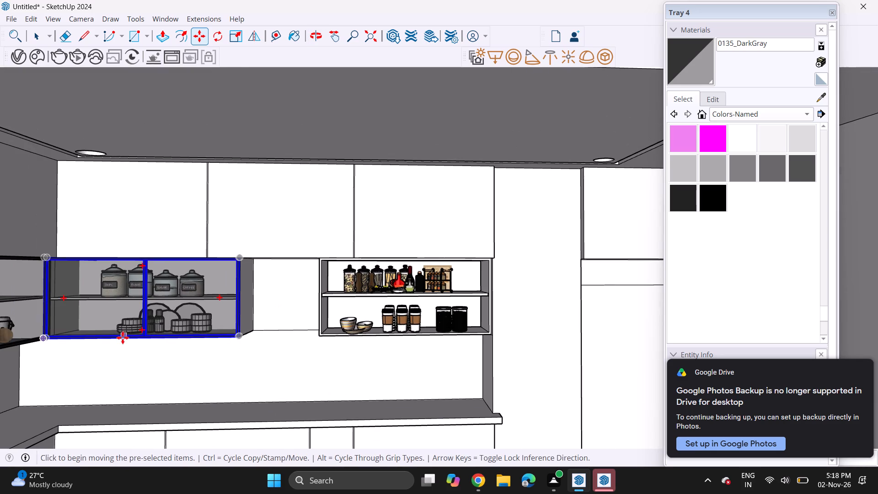
click(42, 343)
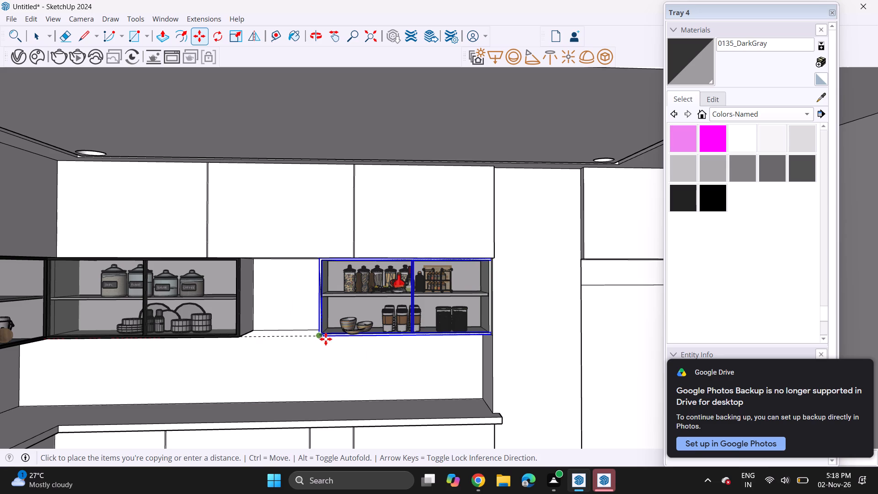
click(310, 337)
Scale the copied glass front's width from its outer side edge to fit the shelf unit with bowls and cups, and deselect it.
middle_drag(294, 328, 497, 331)
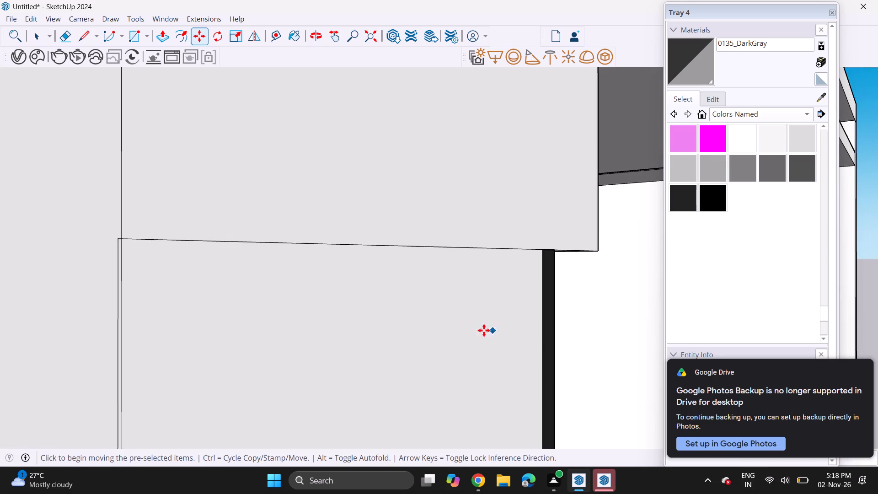
shift+middle_drag(517, 333, 67, 264)
scroll(217, 351, up, 7)
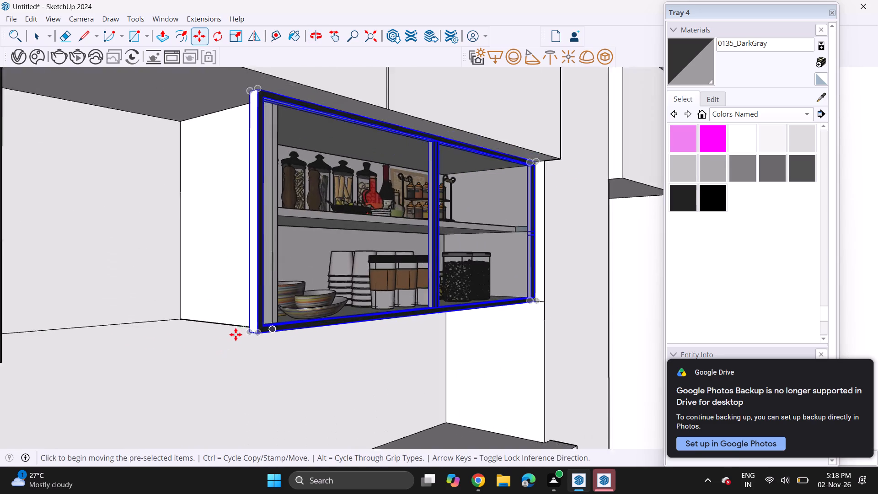
scroll(236, 334, up, 7)
middle_drag(254, 318, 216, 430)
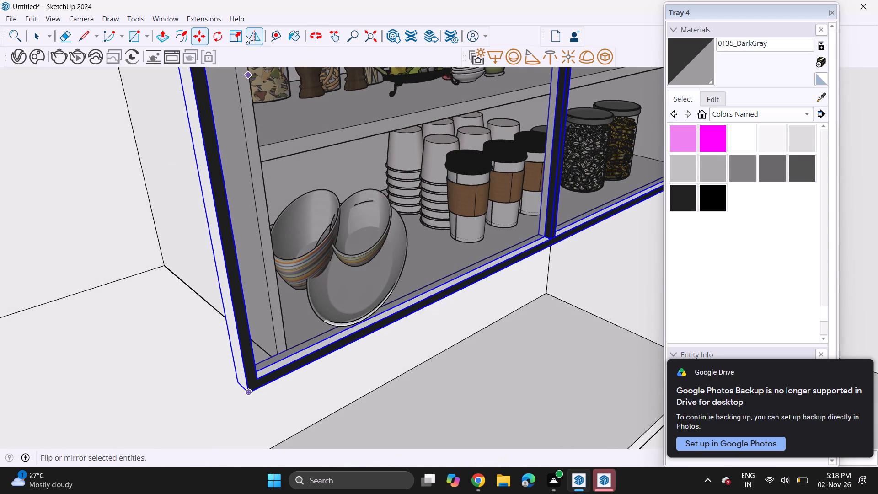
click(238, 36)
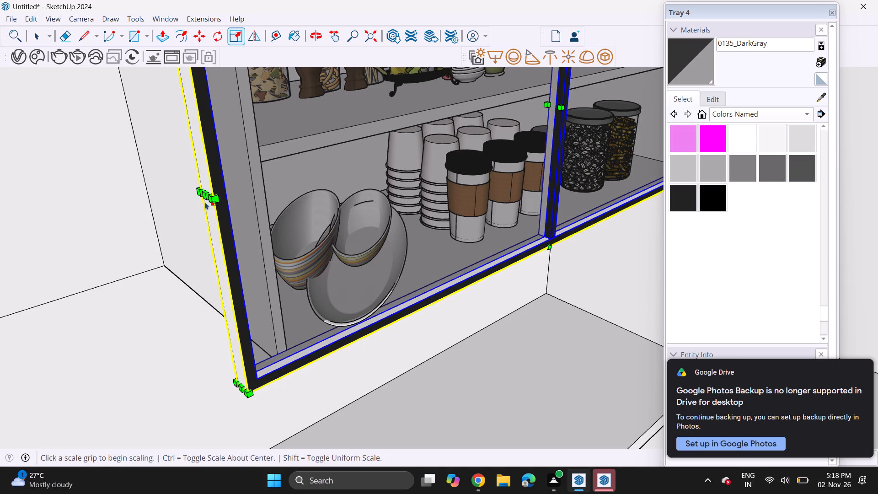
click(208, 193)
click(252, 173)
scroll(307, 273, up, 1)
middle_drag(305, 273, 223, 156)
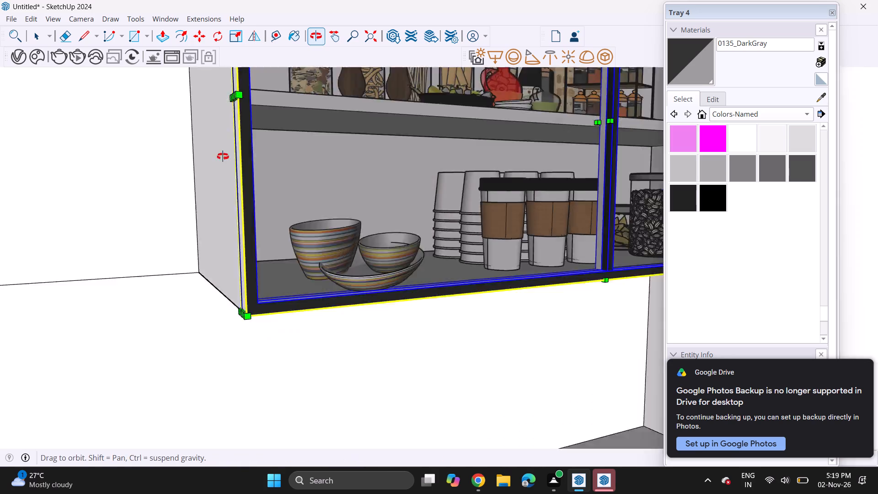
middle_drag(223, 156, 206, 139)
scroll(198, 139, down, 12)
middle_drag(398, 205, 288, 255)
scroll(380, 228, down, 8)
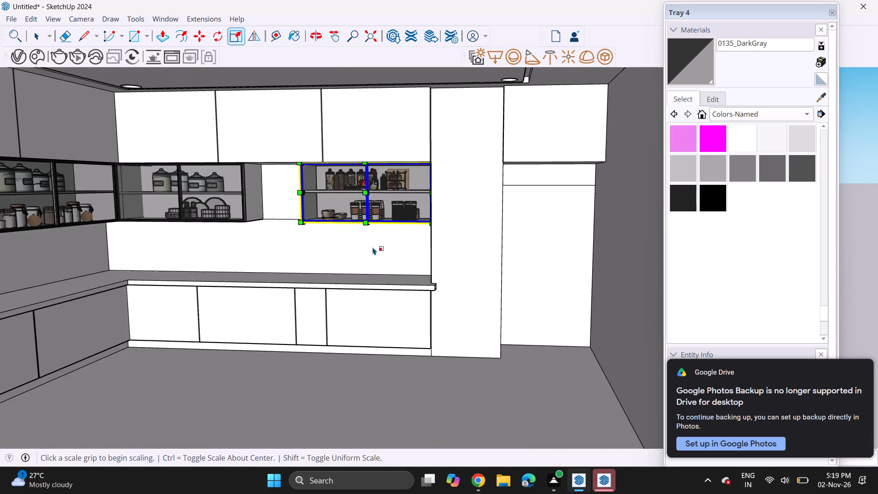
scroll(373, 247, down, 3)
key(space)
click(583, 258)
middle_drag(343, 238, 416, 213)
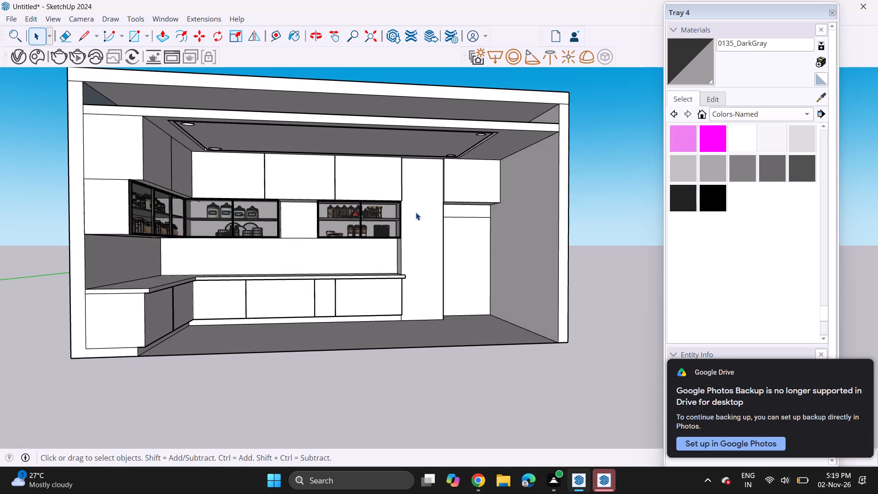
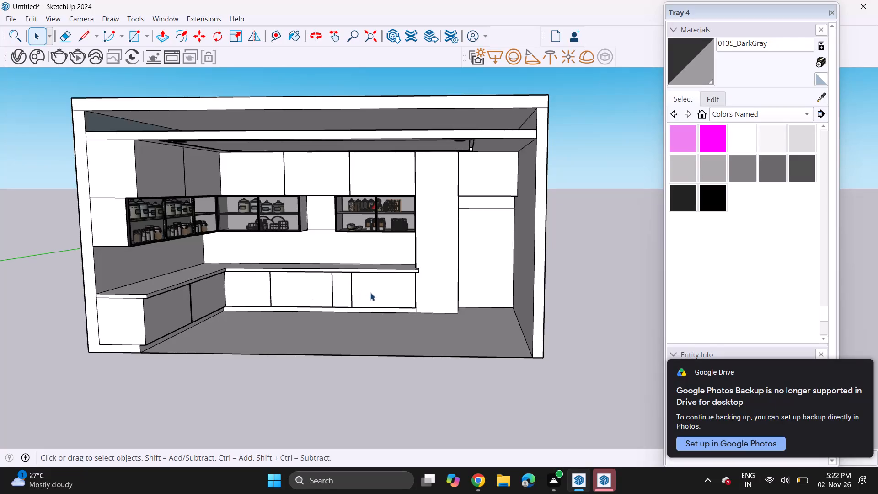
Push in the narrow gap strip between the second and third upper cabinet doors on the back wall.
scroll(372, 294, up, 4)
middle_drag(347, 245, 385, 289)
scroll(388, 285, up, 5)
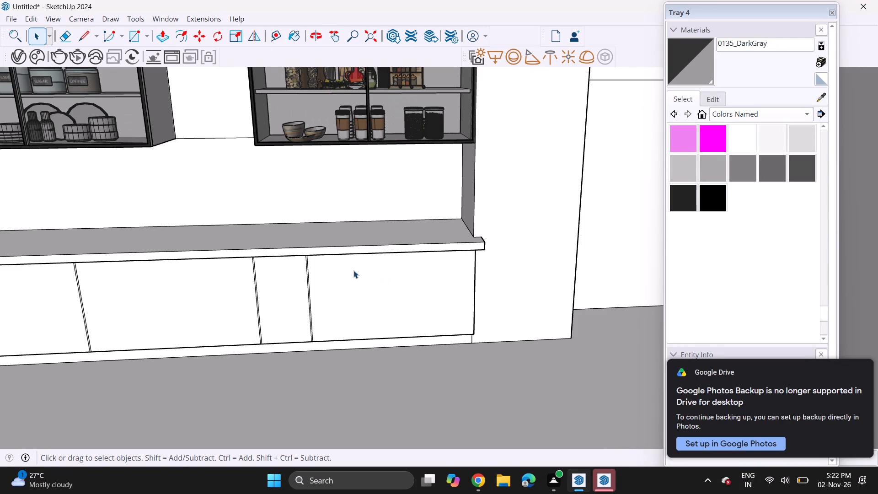
shift+middle_drag(349, 253, 479, 282)
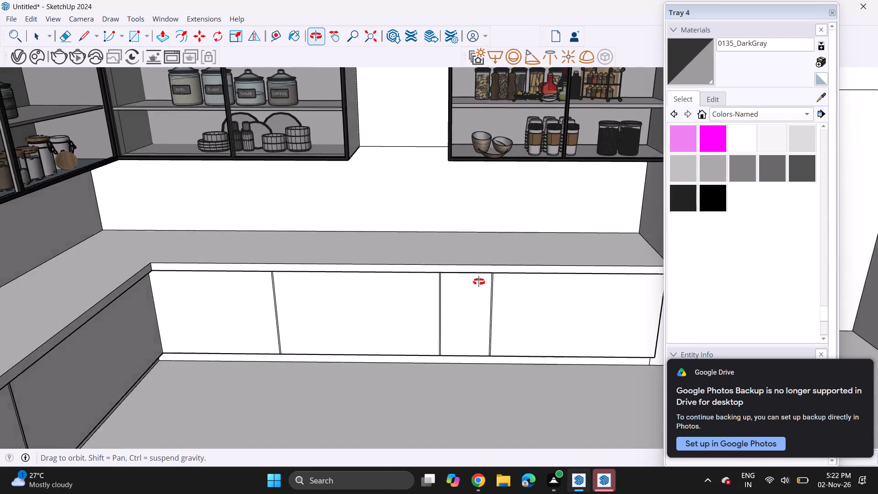
shift+middle_drag(479, 282, 455, 274)
middle_drag(529, 339, 614, 344)
shift+middle_drag(568, 313, 611, 347)
middle_drag(595, 345, 580, 341)
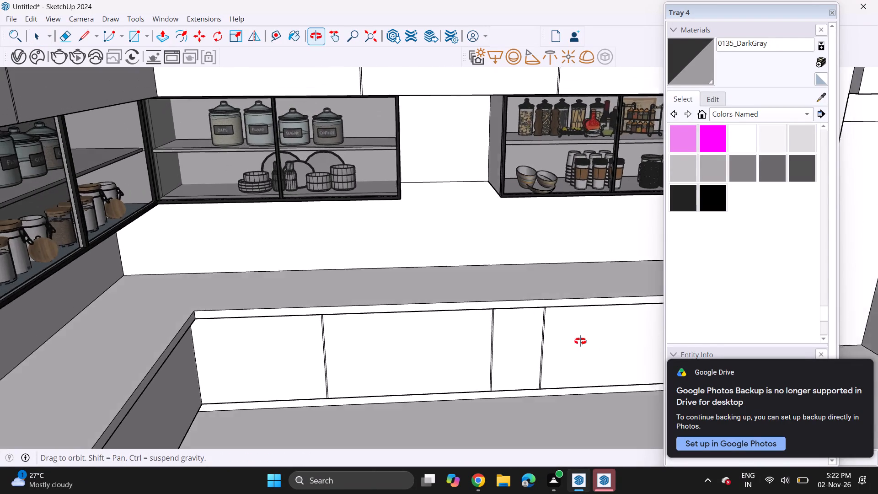
middle_drag(580, 341, 573, 339)
shift+middle_drag(614, 321, 544, 309)
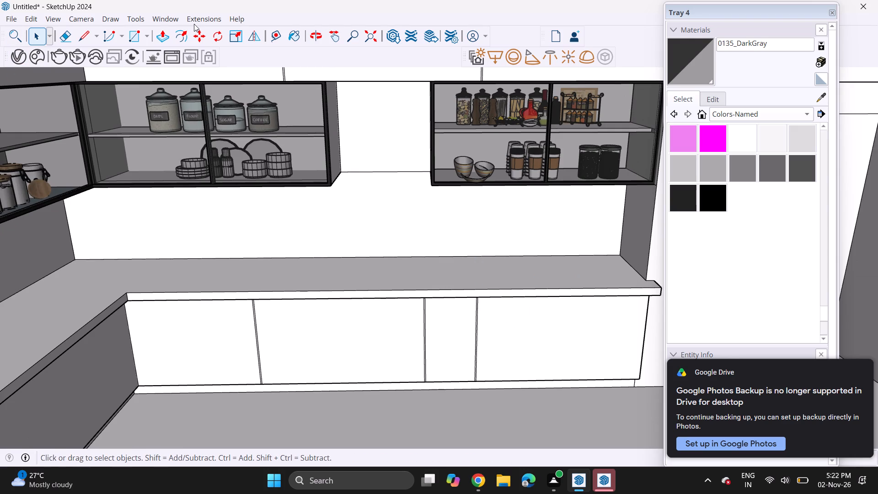
click(166, 34)
shift+middle_drag(394, 139, 322, 266)
scroll(388, 247, up, 1)
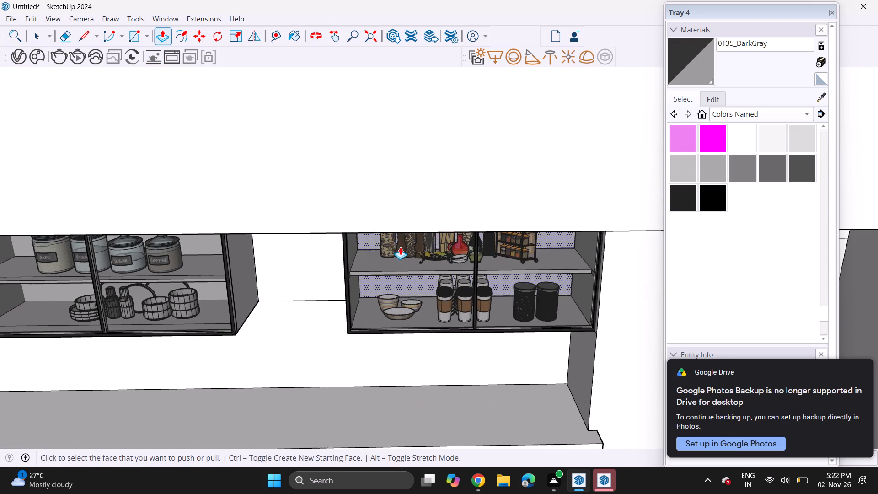
middle_drag(393, 180, 379, 120)
scroll(440, 316, up, 12)
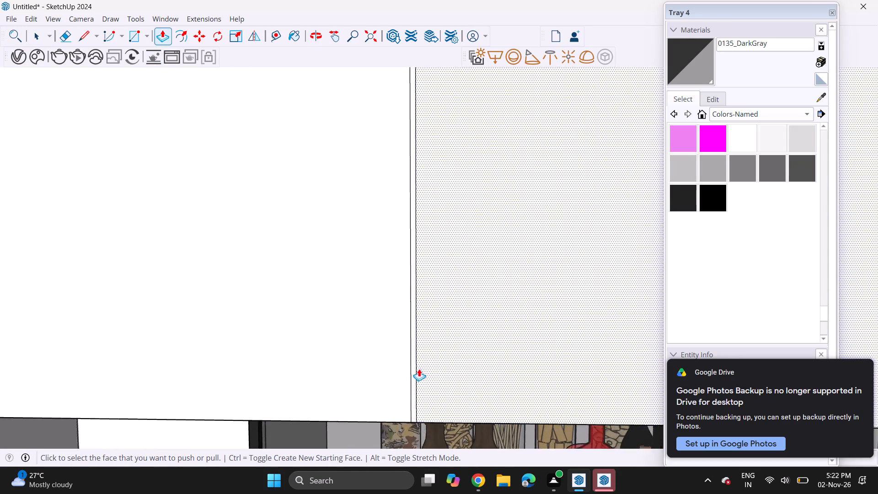
scroll(419, 369, up, 2)
click(415, 388)
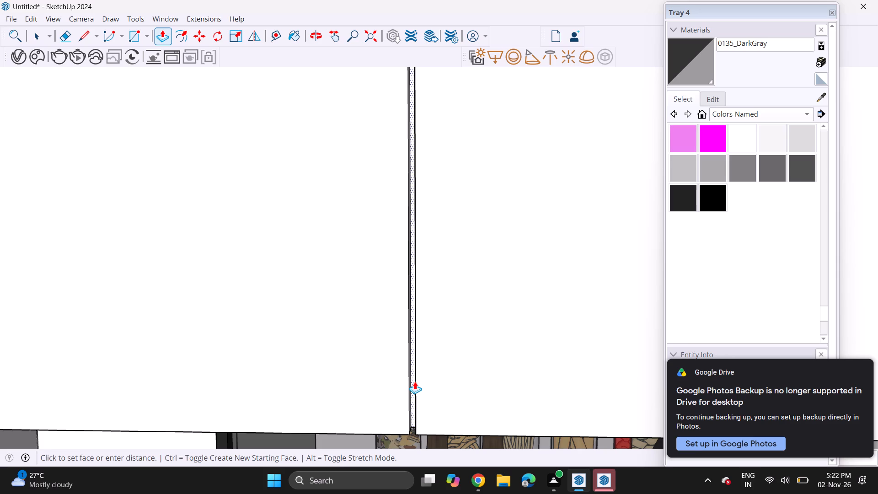
click(415, 385)
Apply the same push depth to the gap strip between the first and second upper doors on the back wall.
scroll(216, 342, down, 5)
shift+middle_drag(548, 298, 637, 287)
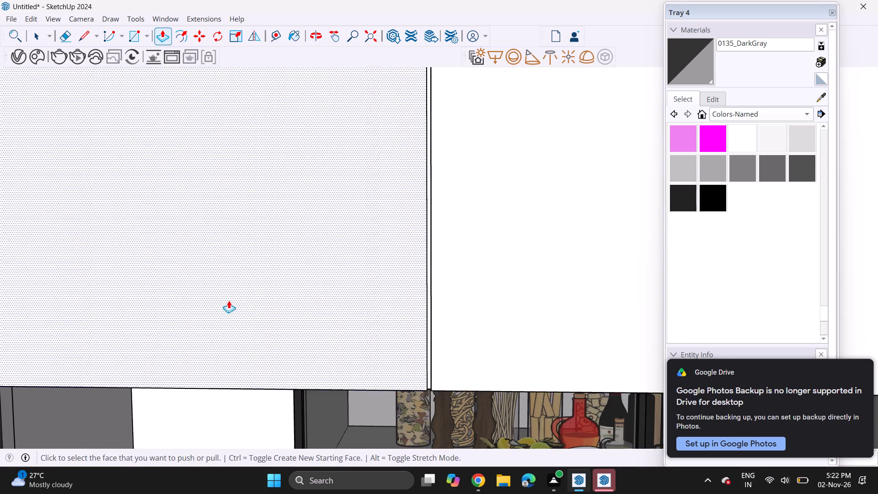
middle_drag(229, 301, 513, 304)
scroll(0, 405, up, 3)
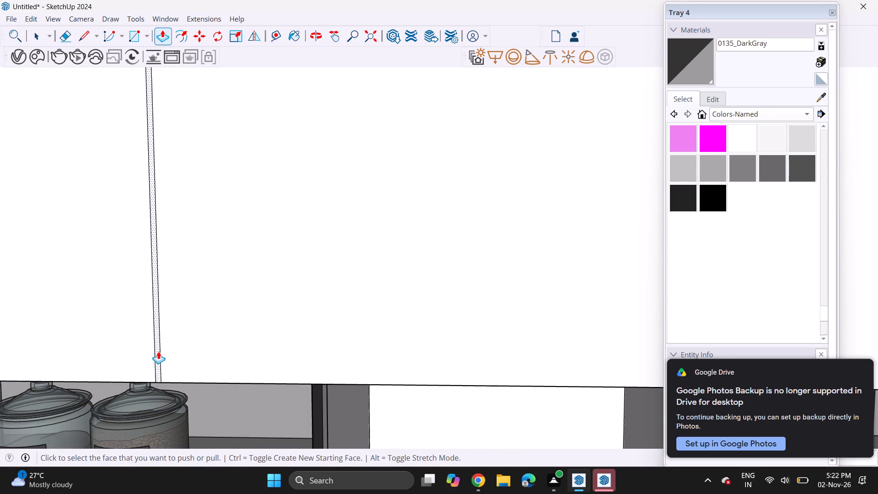
double_click(158, 351)
Apply the same push depth to the gap strip between the upper cabinet doors on the left wall.
scroll(149, 352, down, 18)
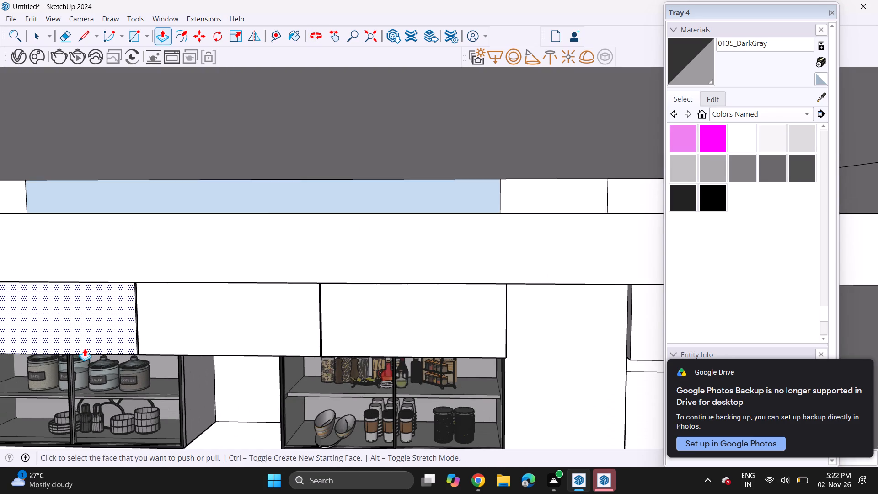
middle_drag(85, 349, 90, 329)
shift+middle_drag(125, 294, 230, 266)
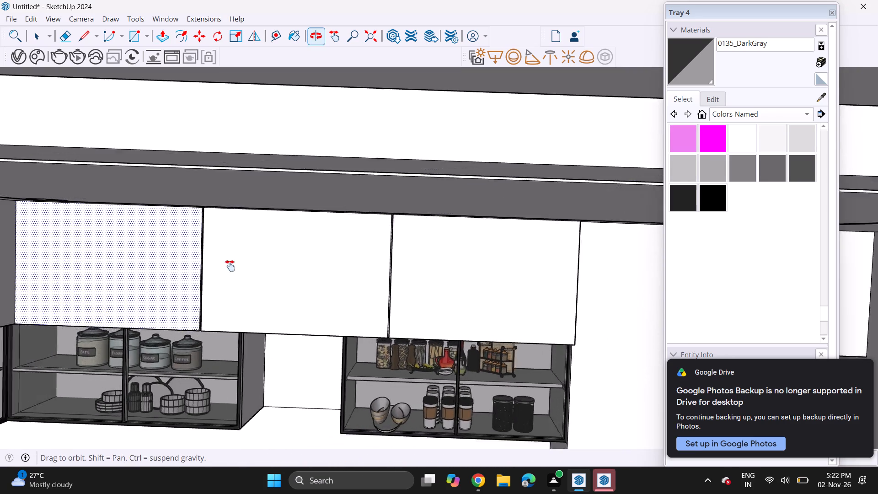
shift+middle_drag(230, 266, 497, 207)
scroll(270, 227, up, 5)
middle_drag(219, 242, 134, 261)
scroll(169, 280, up, 5)
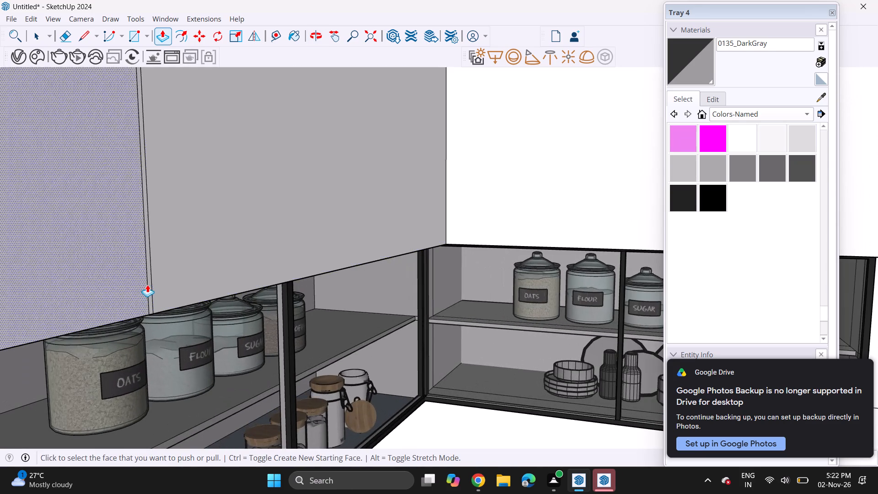
double_click(151, 288)
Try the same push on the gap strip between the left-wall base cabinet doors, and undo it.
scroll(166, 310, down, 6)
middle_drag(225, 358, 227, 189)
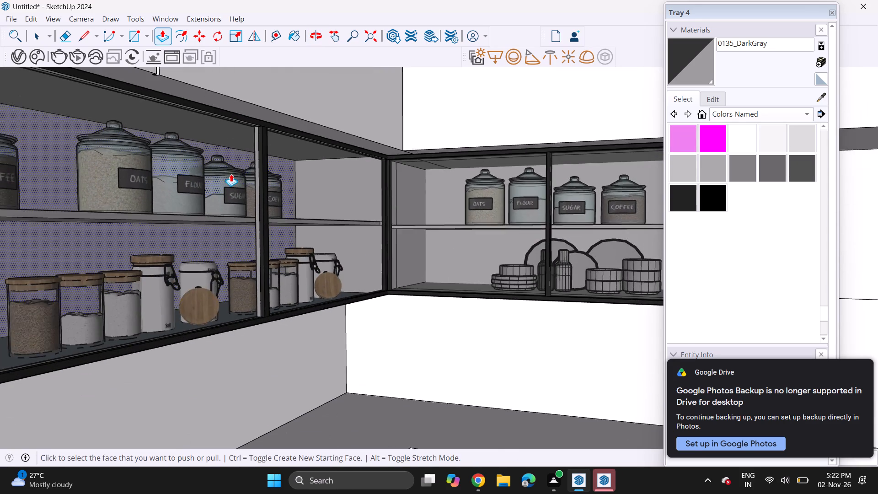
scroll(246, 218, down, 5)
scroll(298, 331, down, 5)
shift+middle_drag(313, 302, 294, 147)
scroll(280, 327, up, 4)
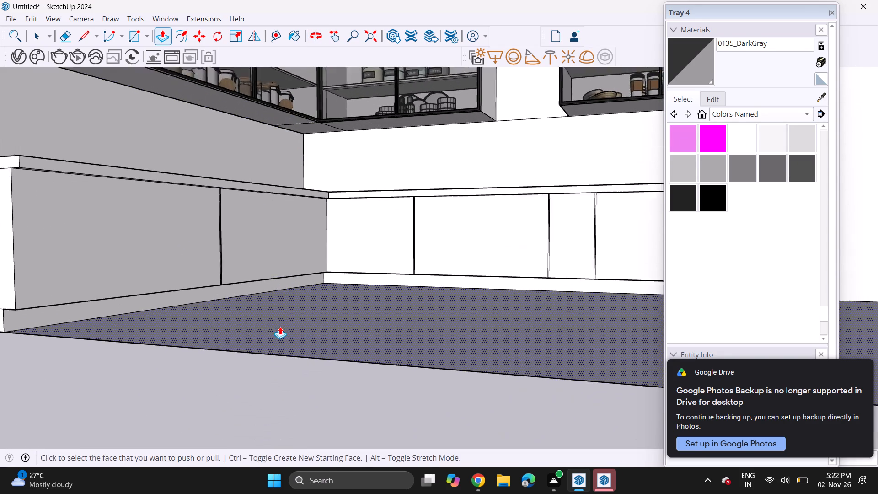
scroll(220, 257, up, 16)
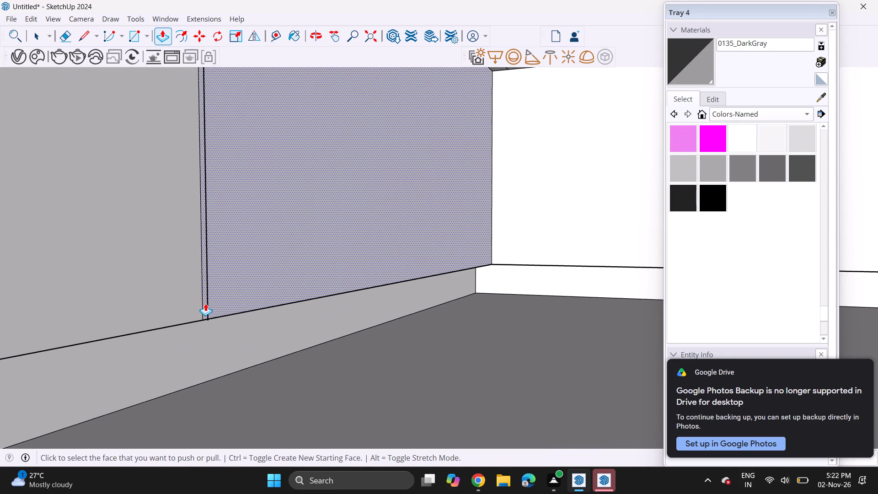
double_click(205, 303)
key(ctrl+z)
Erase the stray vertical edge that overshoots the bottom of the left-wall base cabinet doors.
scroll(205, 303, up, 8)
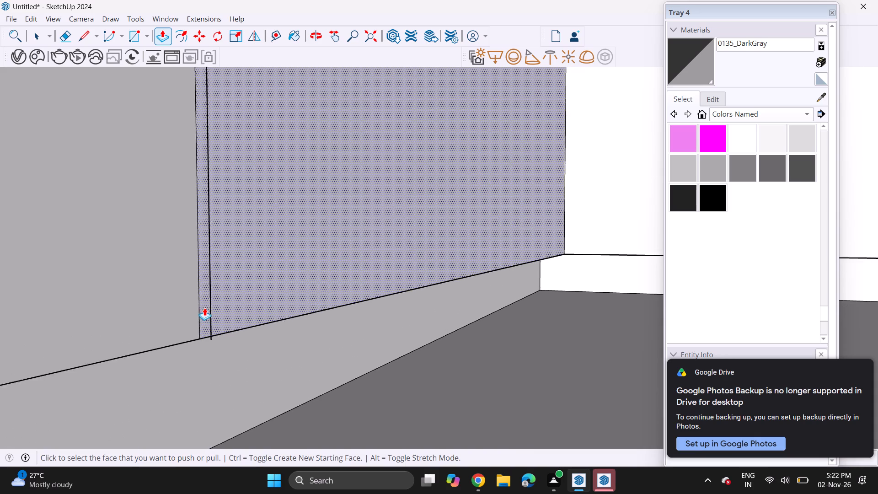
scroll(204, 308, up, 2)
middle_drag(221, 319, 253, 351)
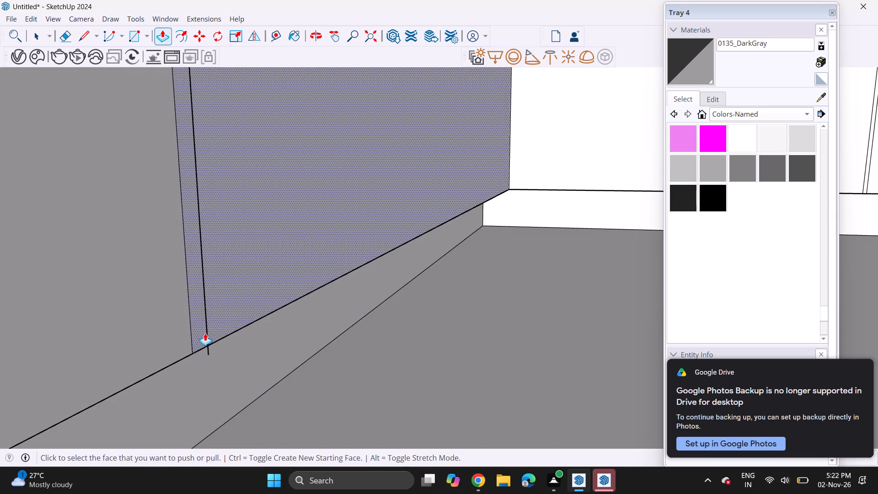
key(space)
click(209, 333)
click(206, 327)
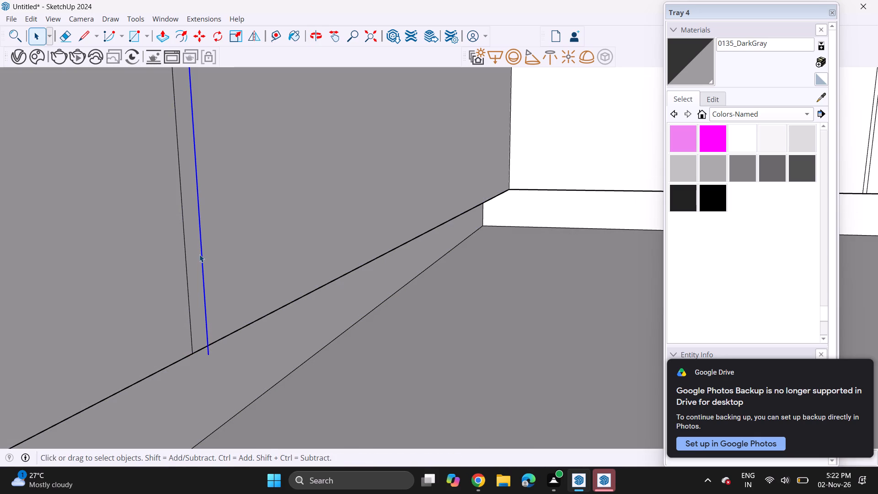
right_click(200, 248)
click(218, 264)
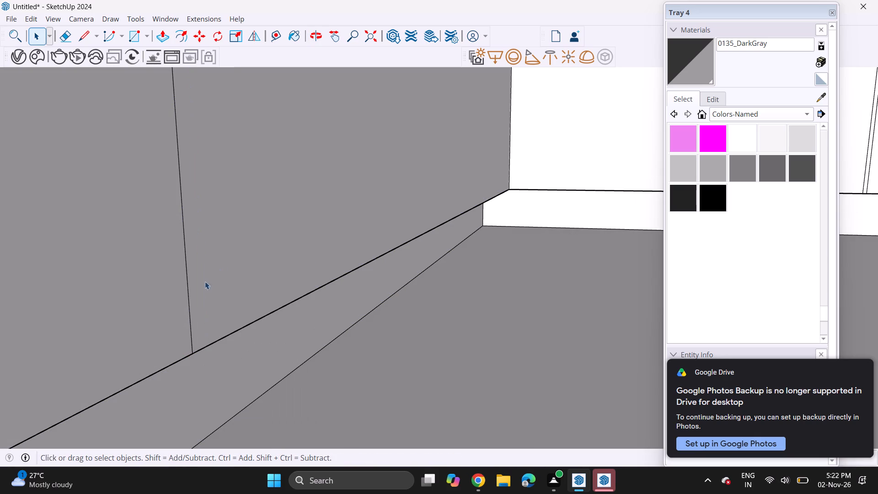
Copy the remaining vertical door edge a small gap width along the base cabinet's bottom edge, towards the room corner.
click(191, 333)
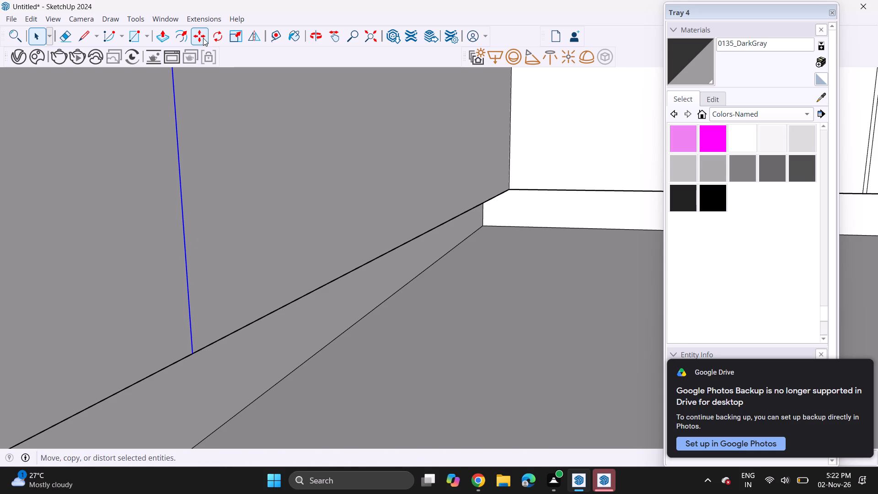
click(203, 38)
click(197, 350)
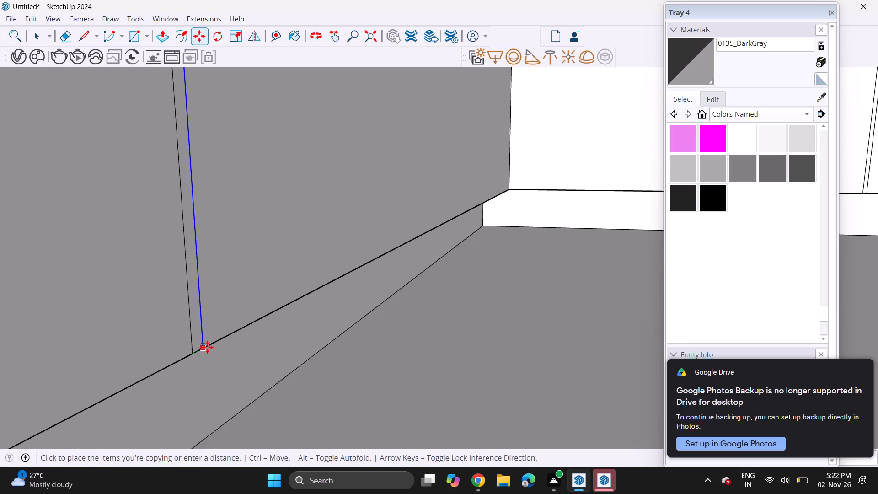
click(211, 346)
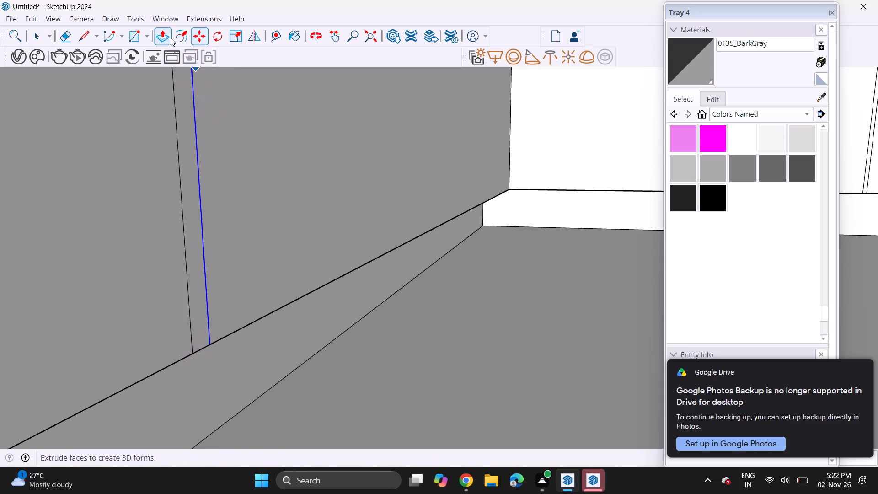
Push in the redrawn gap strip between the left-wall base cabinet doors by the same depth as the others.
click(171, 38)
double_click(201, 308)
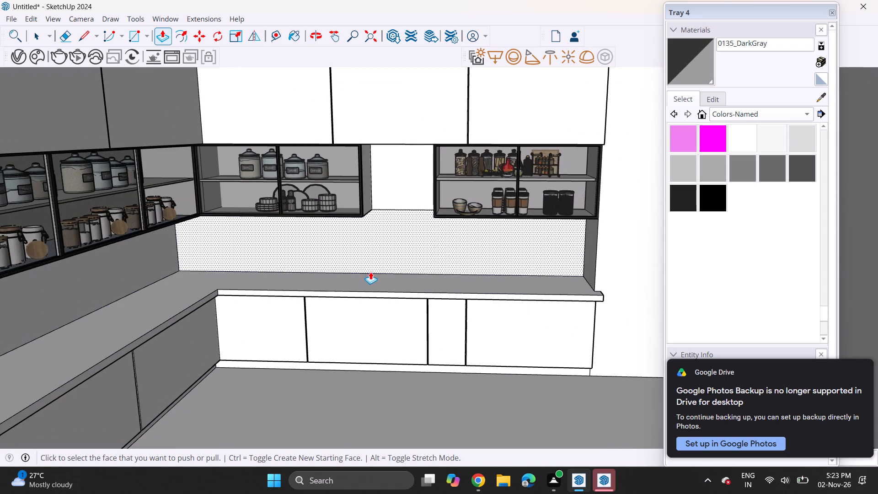
Draw a rectangle for a sink opening on the left-wall countertop, near its open end.
scroll(371, 269, up, 3)
middle_drag(368, 258, 364, 280)
scroll(344, 279, down, 6)
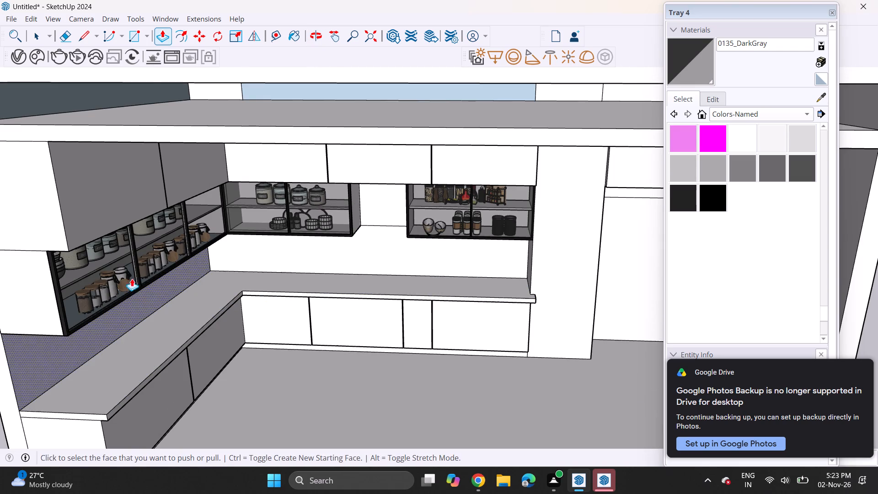
click(139, 38)
scroll(64, 384, up, 4)
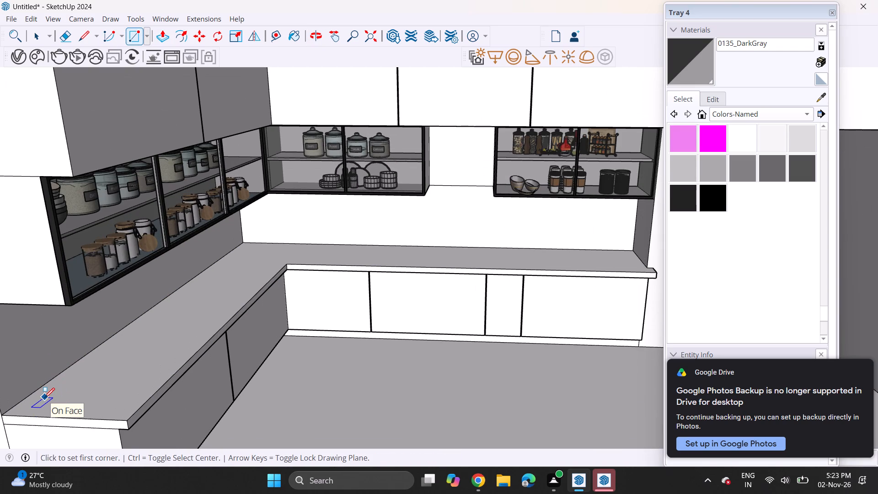
click(44, 398)
click(201, 334)
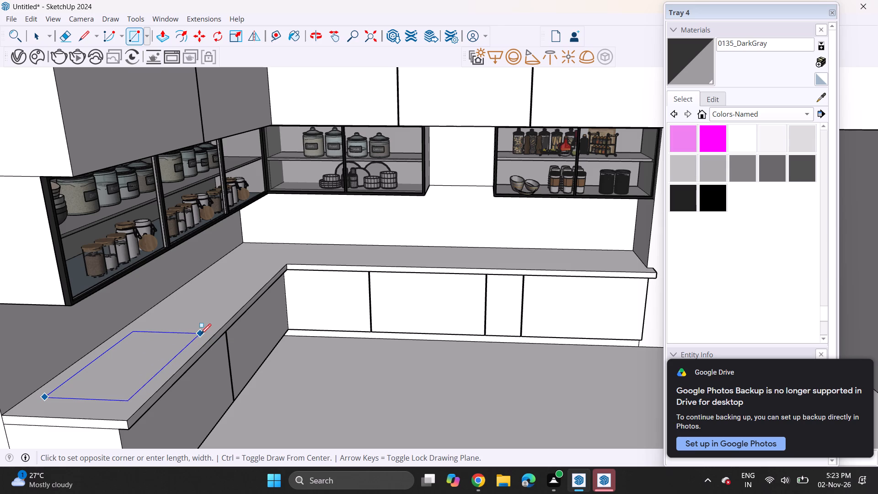
Push the rectangle on the left-wall countertop down into the base cabinet to form a sink recess.
click(159, 38)
click(96, 358)
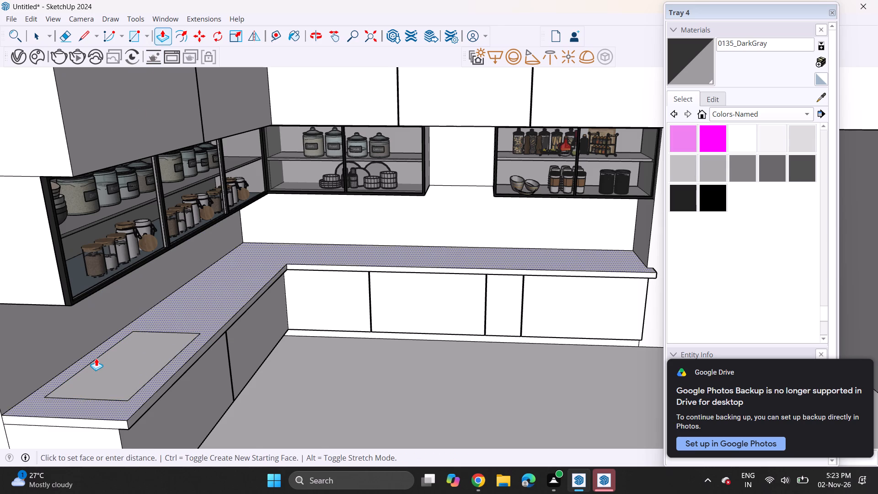
key(Escape)
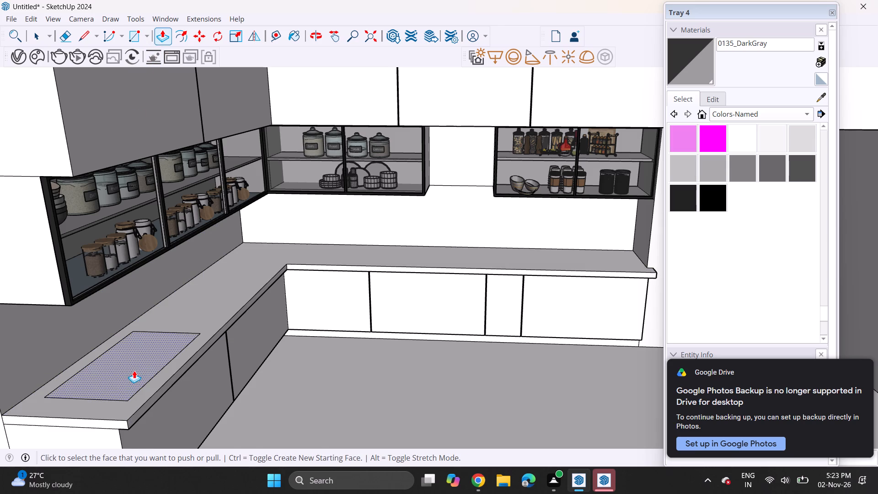
click(134, 370)
click(165, 419)
click(130, 350)
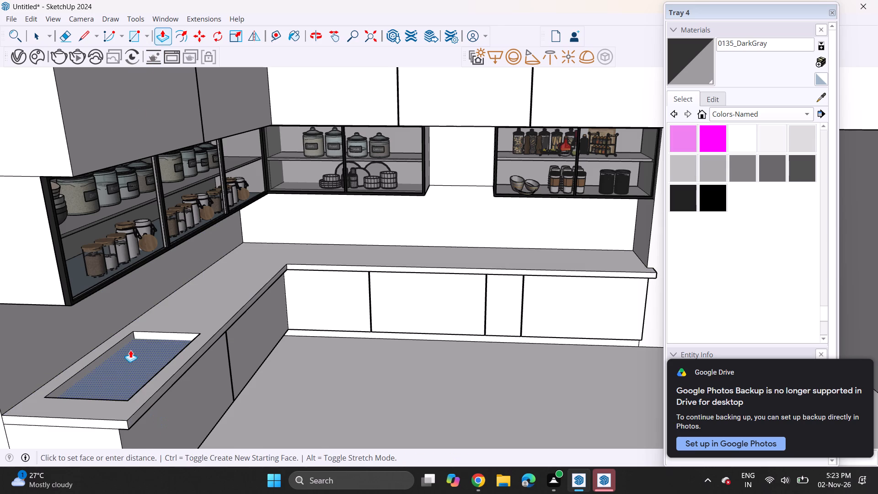
click(174, 433)
Push the countertop's overhanging end back flush with the side of the tall cabinet.
middle_drag(138, 345, 133, 240)
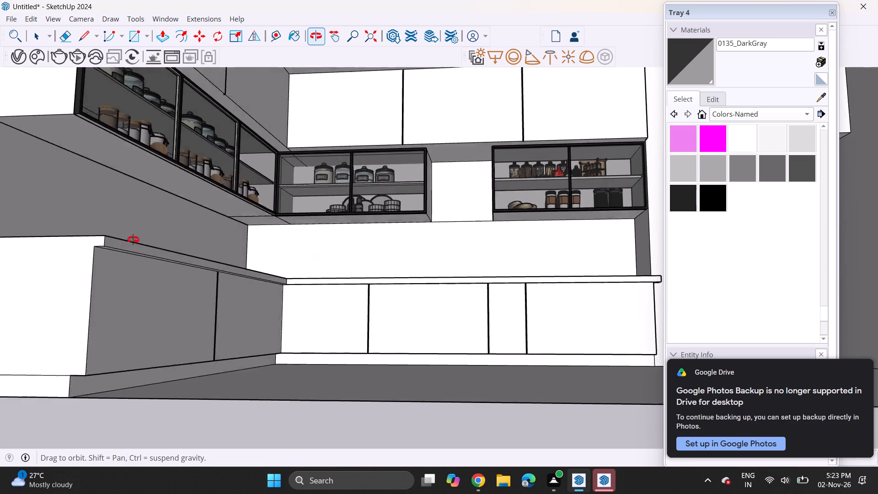
middle_drag(133, 240, 94, 377)
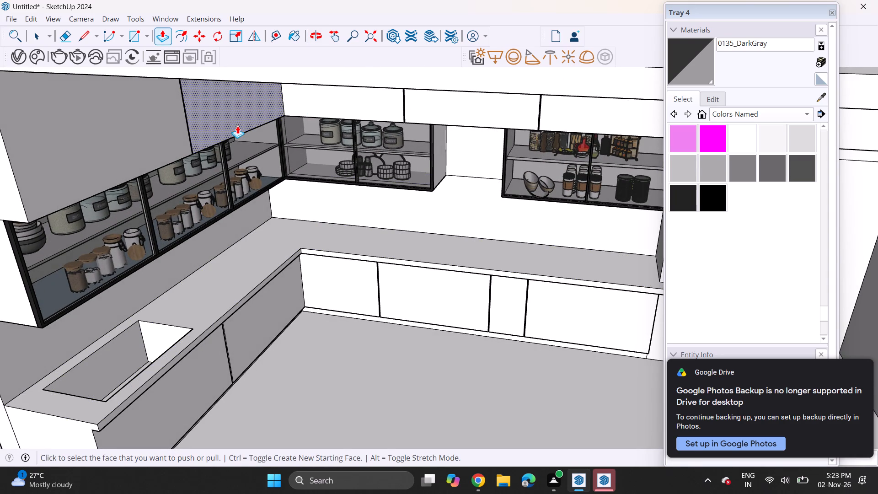
scroll(247, 153, down, 5)
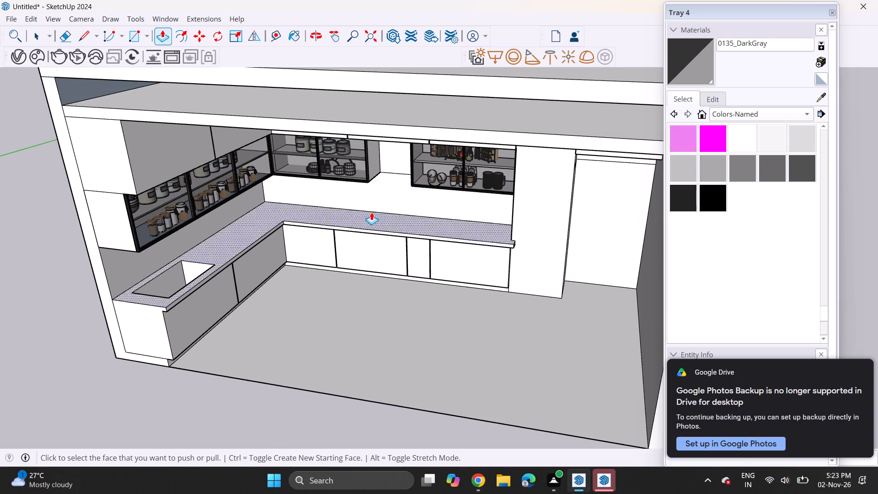
shift+middle_drag(444, 206, 242, 206)
middle_drag(245, 226, 388, 168)
scroll(306, 251, up, 5)
middle_drag(296, 240, 262, 236)
scroll(273, 270, up, 15)
click(300, 279)
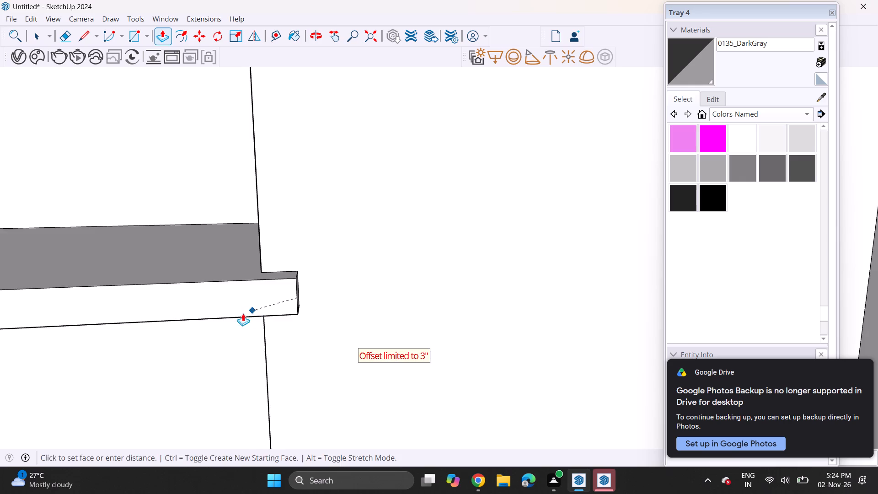
middle_drag(237, 315, 164, 316)
scroll(169, 316, up, 4)
key(Escape)
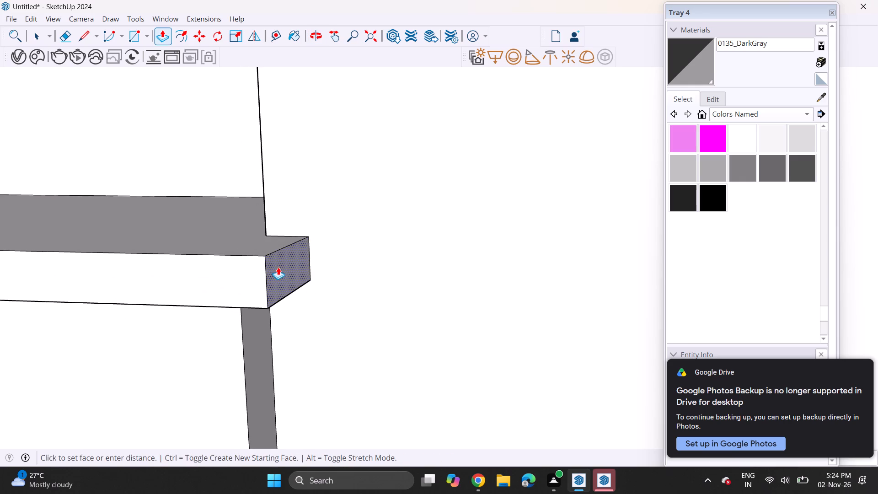
click(278, 267)
click(266, 217)
Erase the leftover countertop outline edges on the tall cabinet's front face.
middle_drag(264, 252, 324, 207)
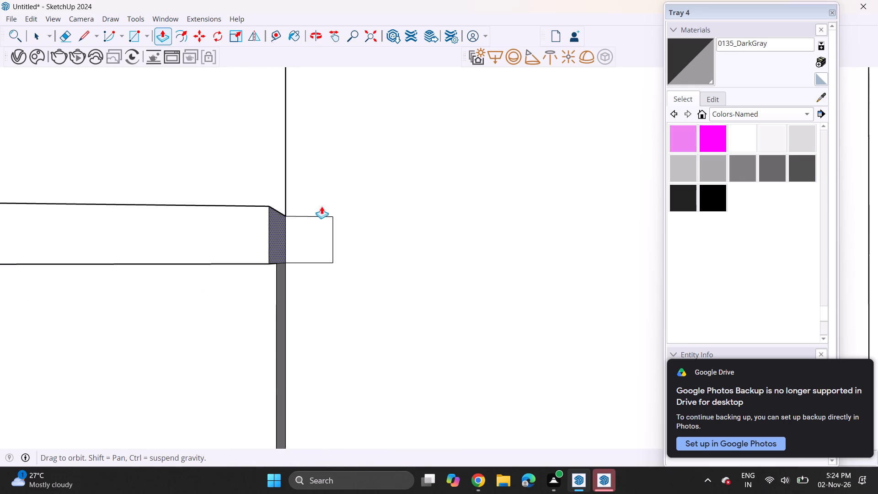
click(58, 34)
drag(319, 214, 323, 268)
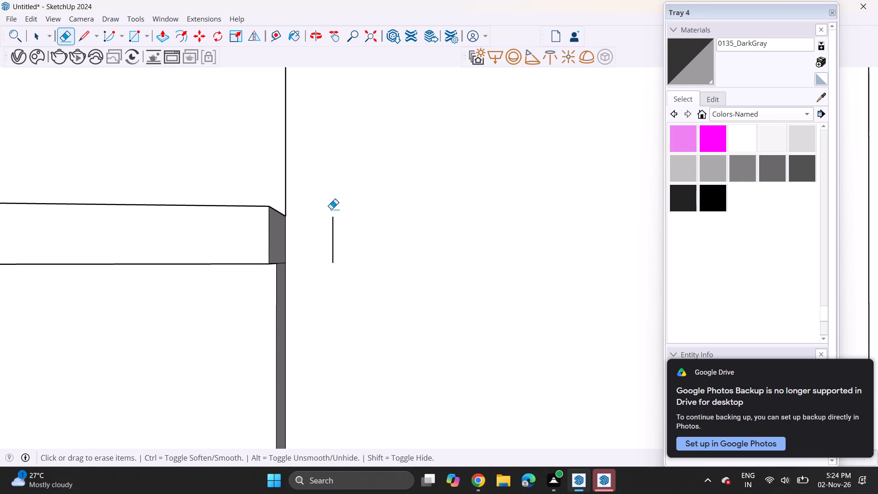
drag(332, 216, 334, 241)
Draw an upright rectangle on the lower part of the tall cabinet's front, inset slightly from its side and bottom edges.
scroll(305, 210, down, 20)
scroll(305, 210, down, 5)
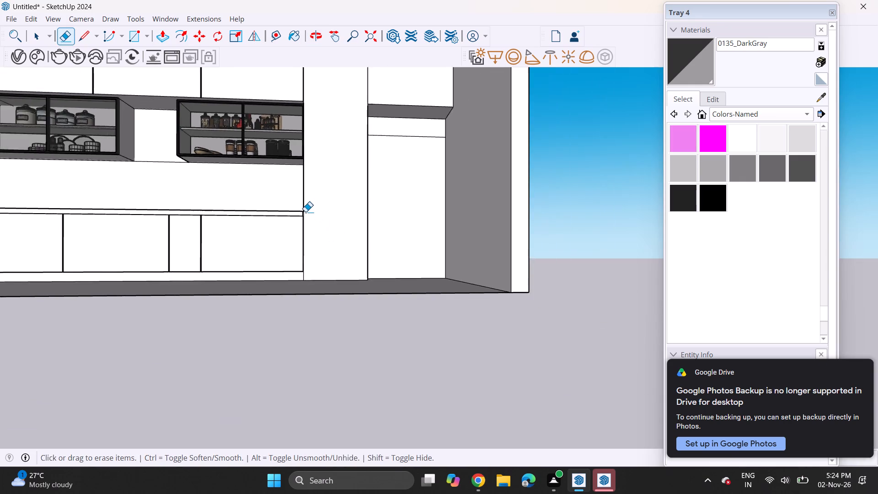
scroll(305, 212, down, 4)
shift+middle_drag(320, 193, 343, 245)
middle_drag(343, 249, 327, 274)
scroll(342, 262, up, 3)
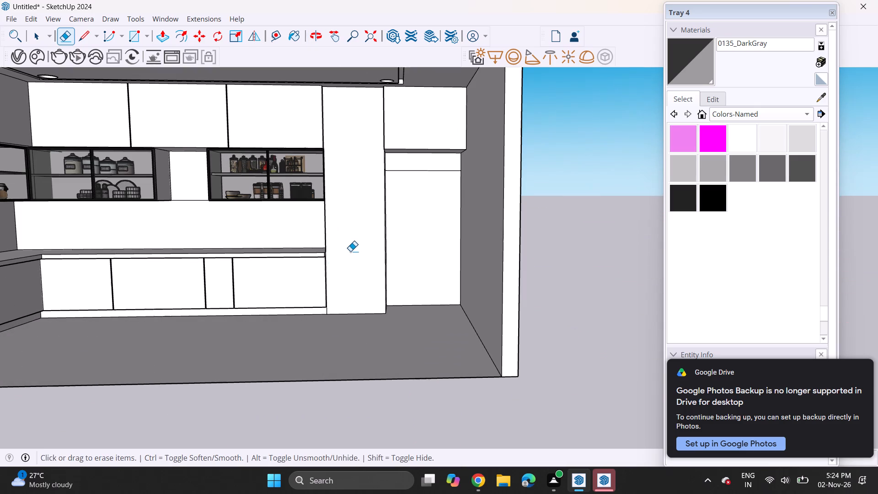
middle_drag(374, 276, 392, 288)
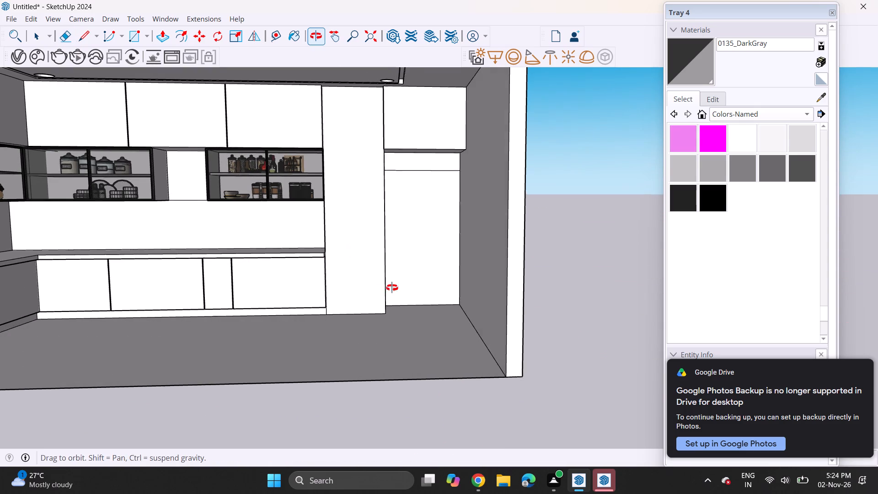
middle_drag(392, 288, 392, 288)
scroll(362, 276, up, 6)
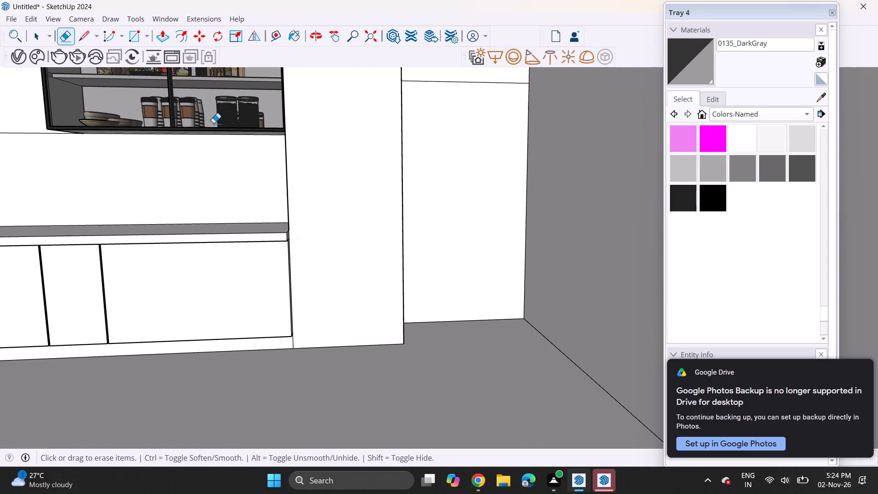
click(139, 32)
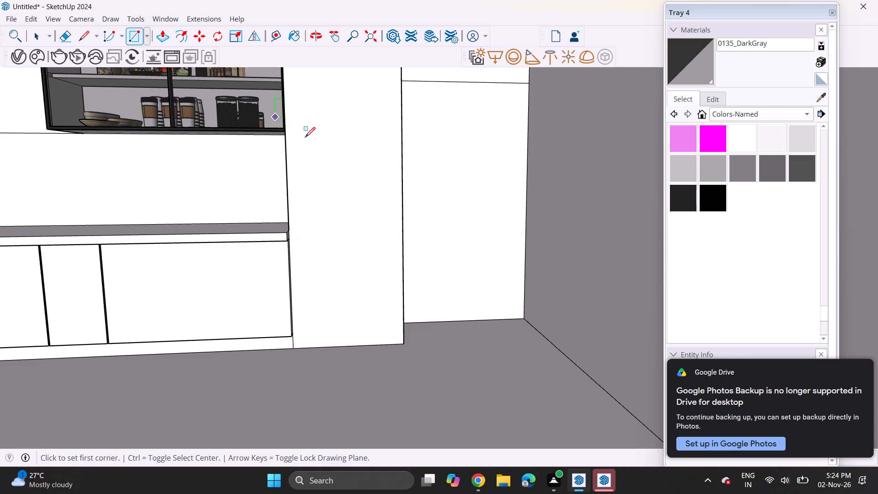
scroll(298, 106, down, 6)
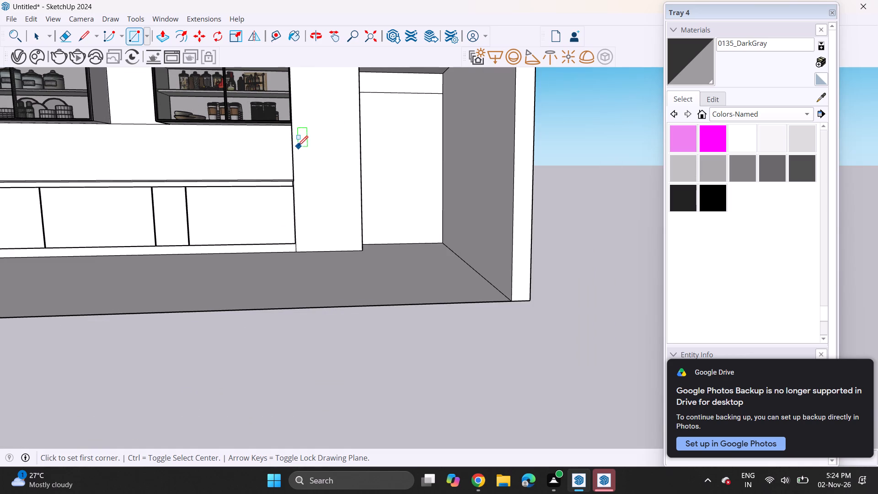
click(295, 138)
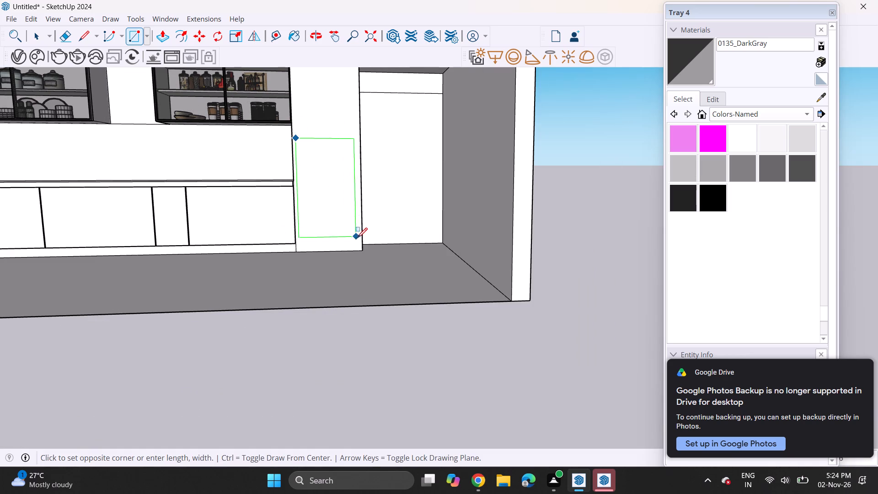
scroll(359, 242, up, 8)
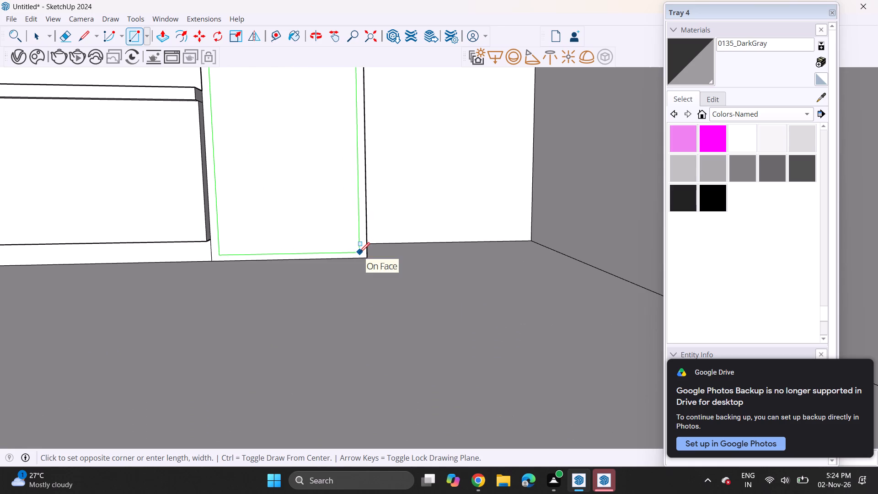
click(359, 252)
scroll(302, 188, down, 5)
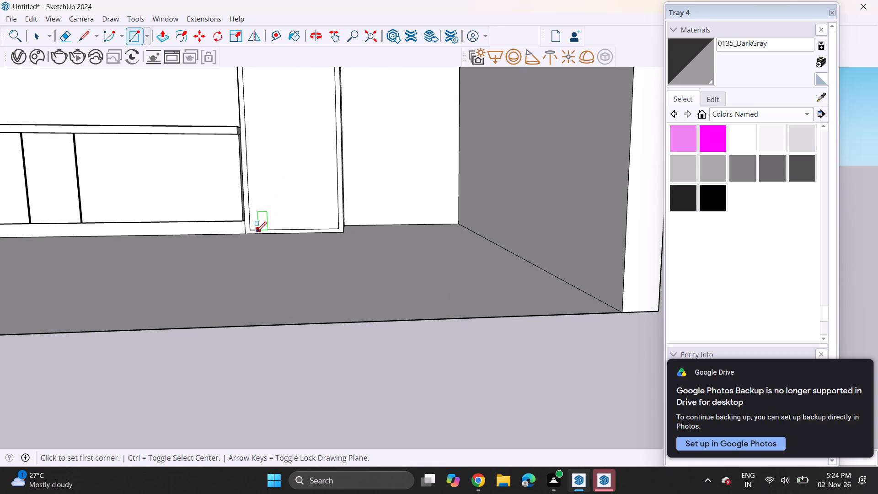
click(255, 231)
scroll(276, 132, down, 5)
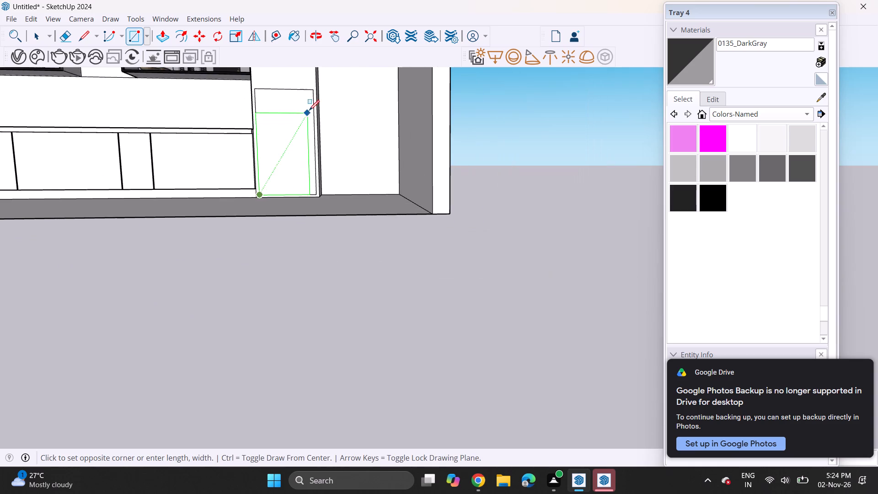
click(315, 92)
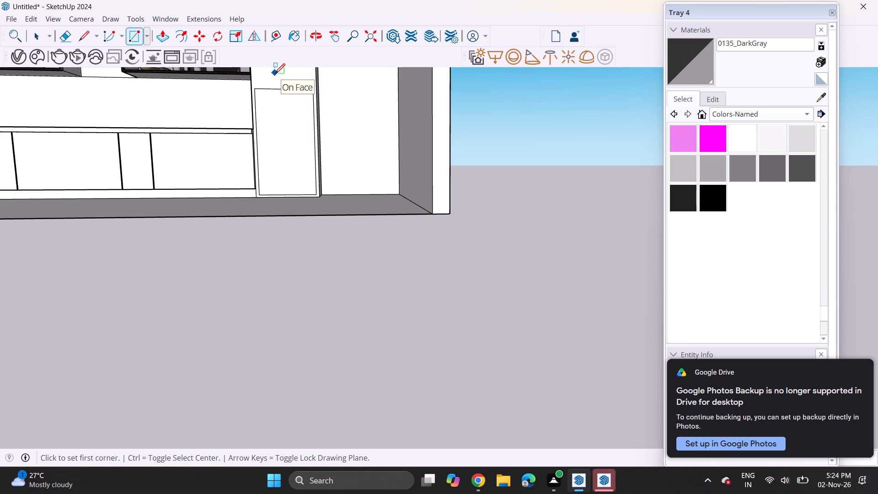
Add an overlapping rectangle at the top of the tall cabinet's opening outline and erase the old top edge, leaving two stacked openings.
shift+middle_drag(294, 80, 323, 245)
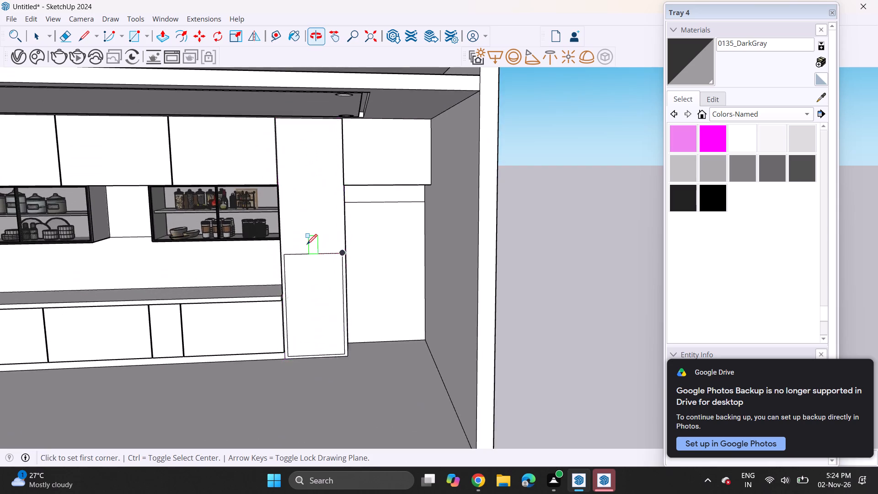
scroll(305, 244, up, 4)
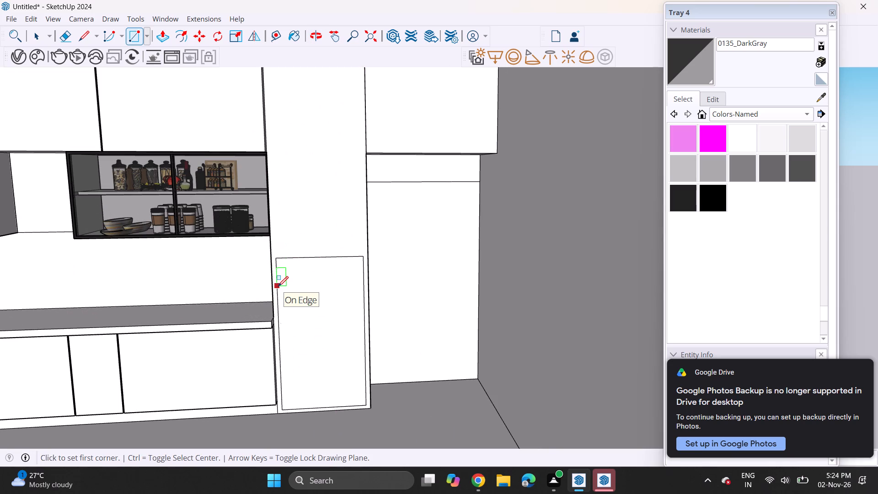
click(278, 286)
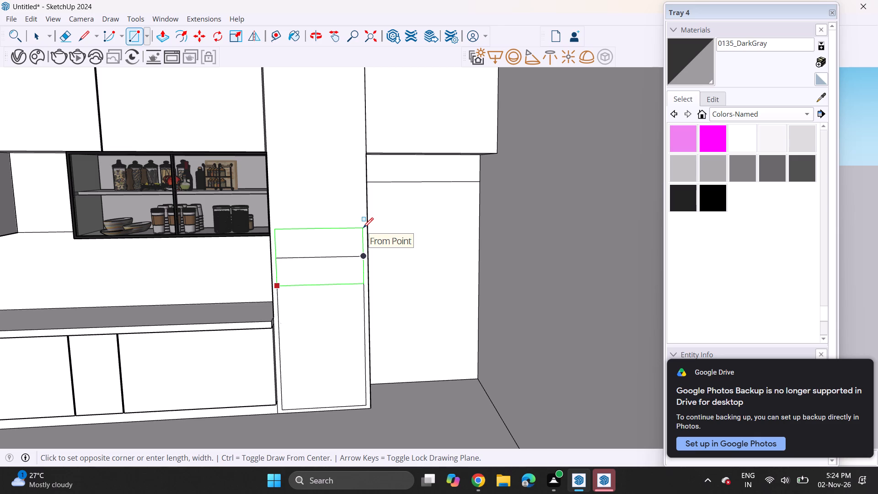
click(363, 228)
click(64, 38)
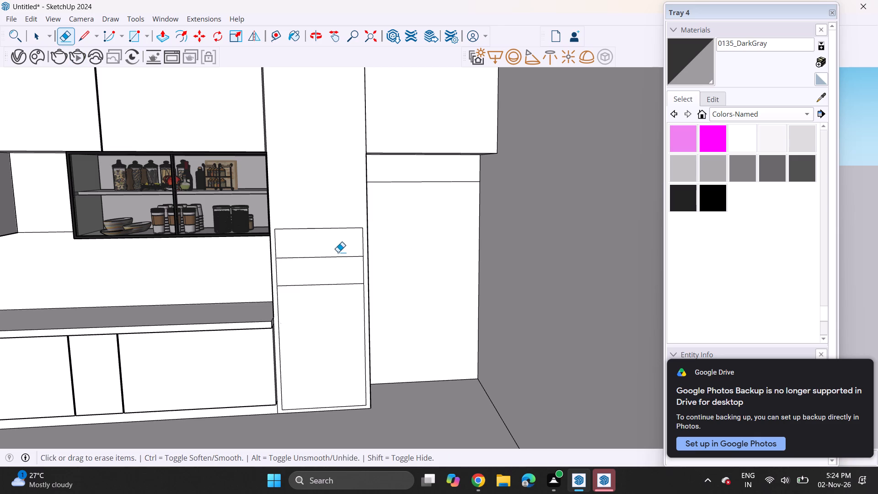
drag(336, 250, 337, 267)
Draw a horizontal line just below the edge shared by the two tall cabinet openings to form a thin shelf strip.
click(90, 36)
scroll(315, 309, up, 6)
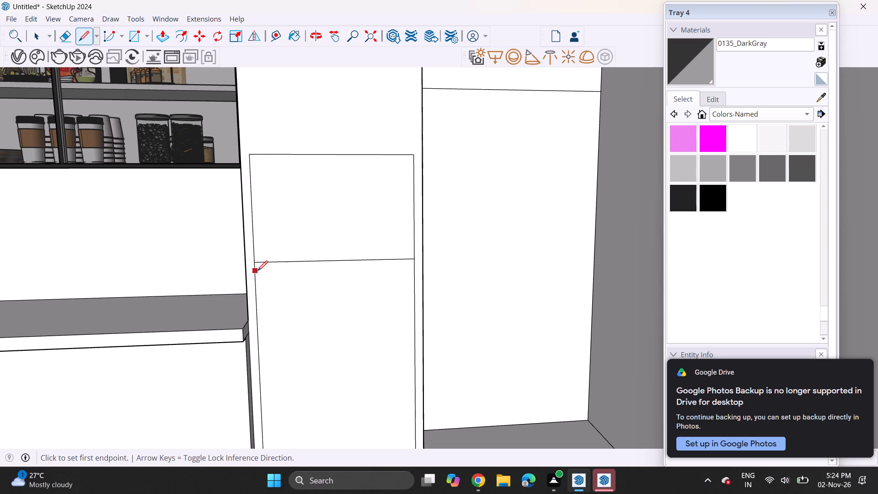
click(257, 271)
click(418, 268)
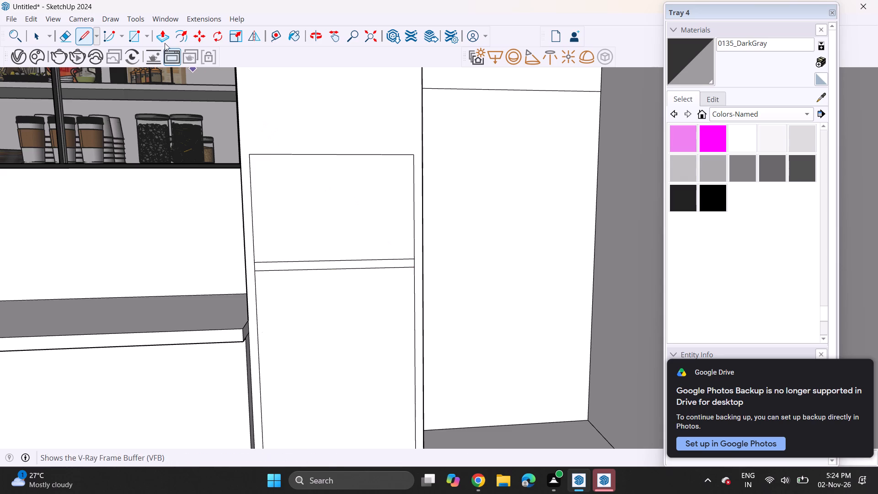
Push the lower and upper panels of the tall cabinet inward by the same depth to form two open niches.
click(159, 36)
click(342, 328)
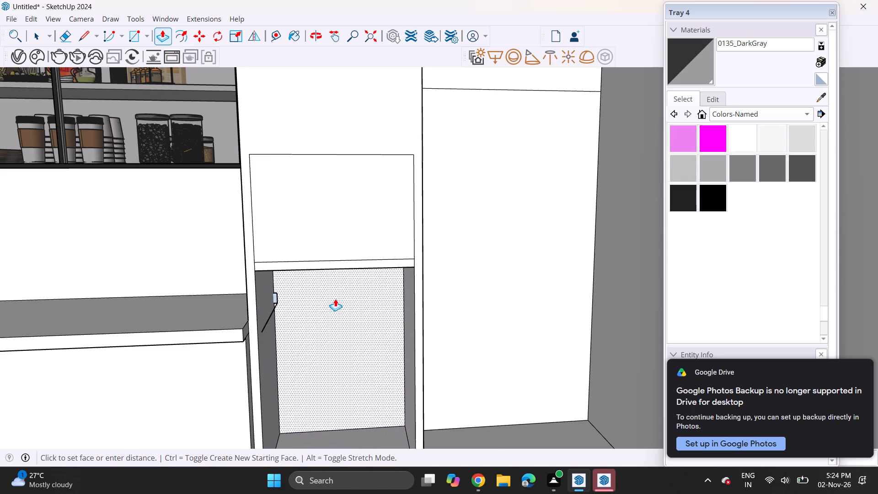
click(337, 302)
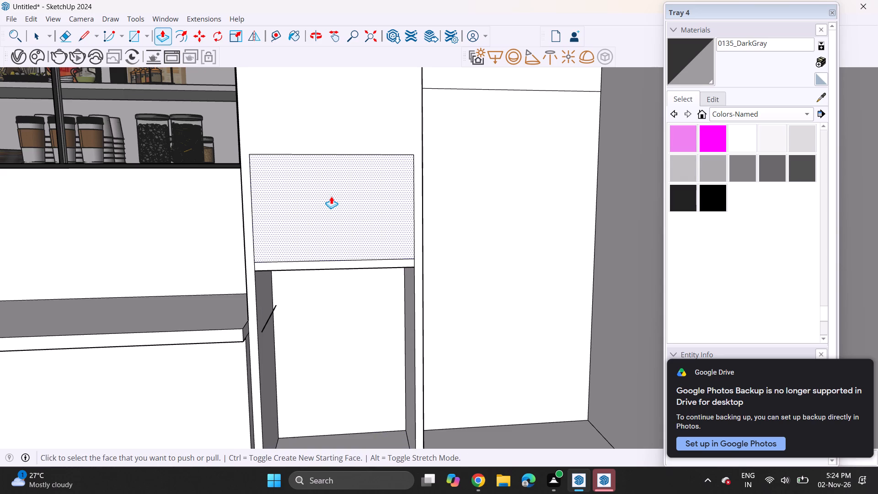
double_click(331, 196)
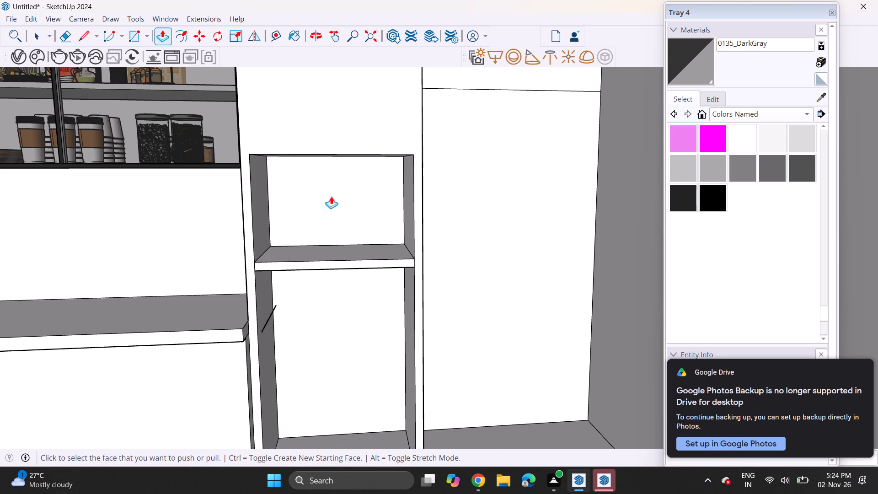
Import the Oven model from the Downloads folder and place it at the shelf between the tall cabinet's two niches.
scroll(333, 199, down, 4)
middle_drag(381, 279, 385, 204)
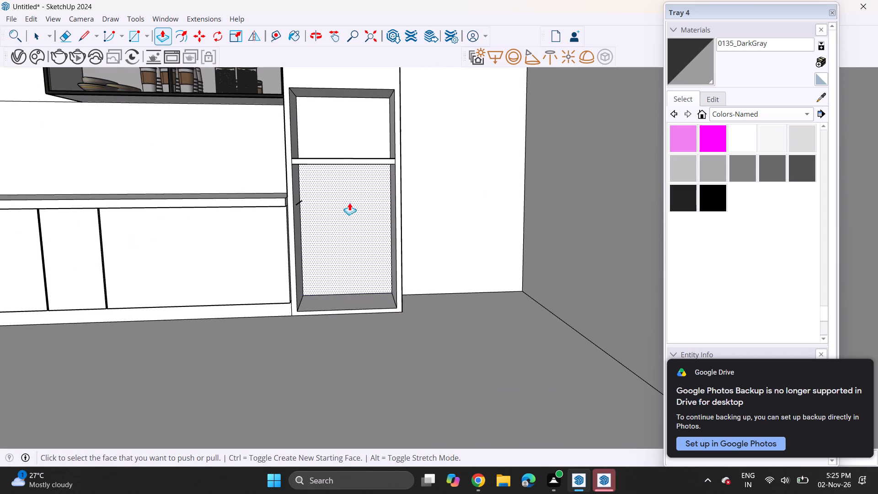
click(6, 16)
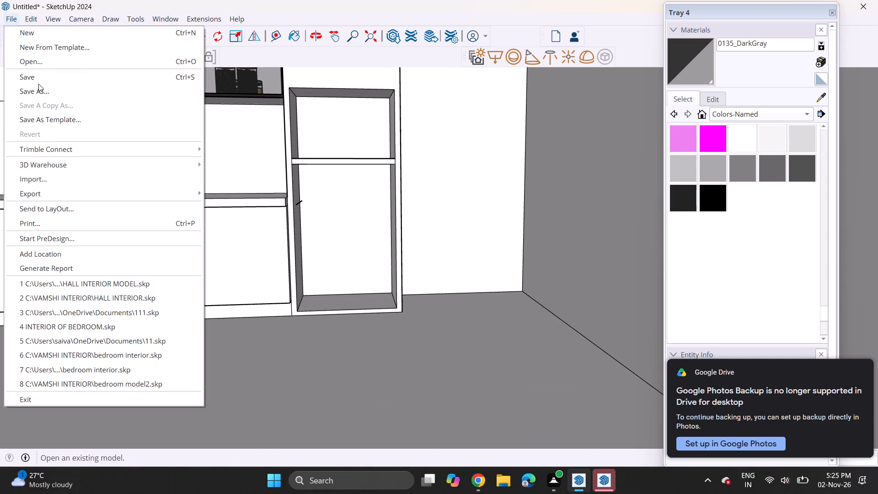
click(50, 182)
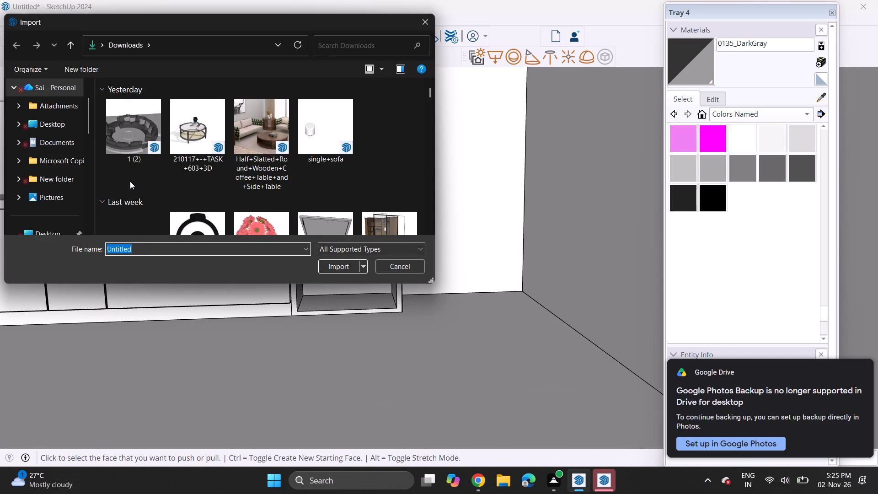
scroll(209, 165, down, 17)
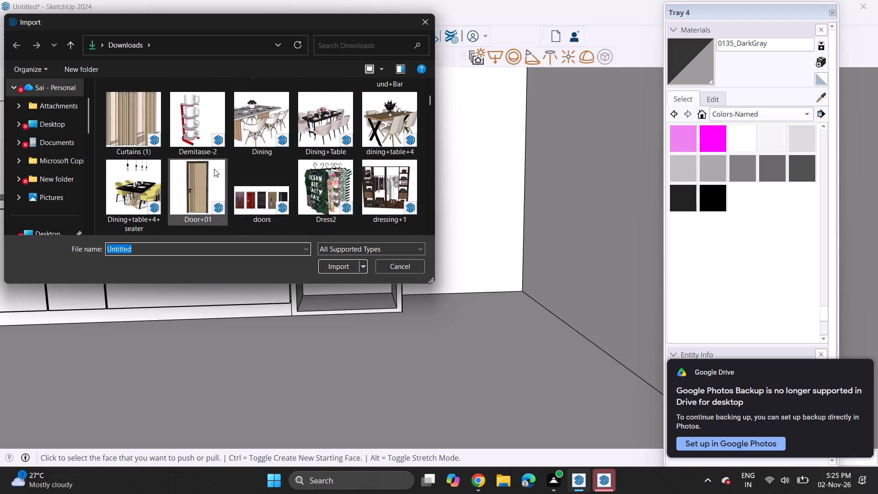
scroll(214, 169, down, 20)
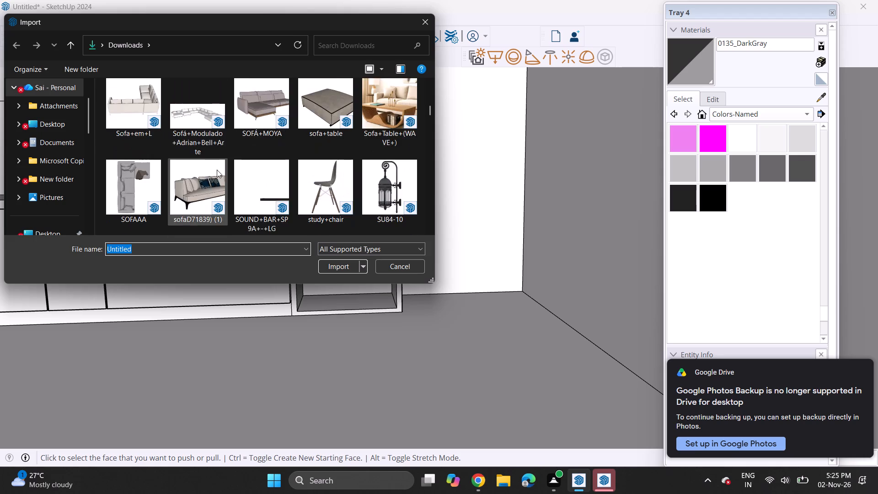
scroll(217, 170, down, 18)
scroll(217, 170, down, 5)
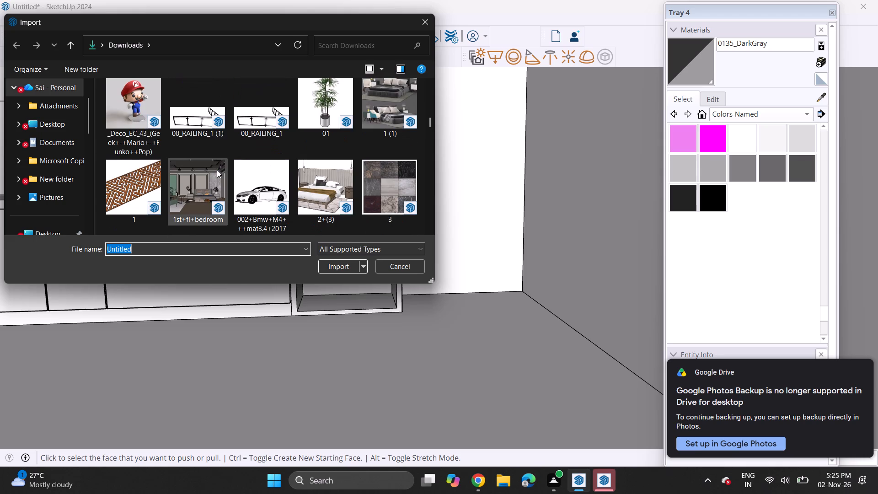
scroll(217, 170, down, 9)
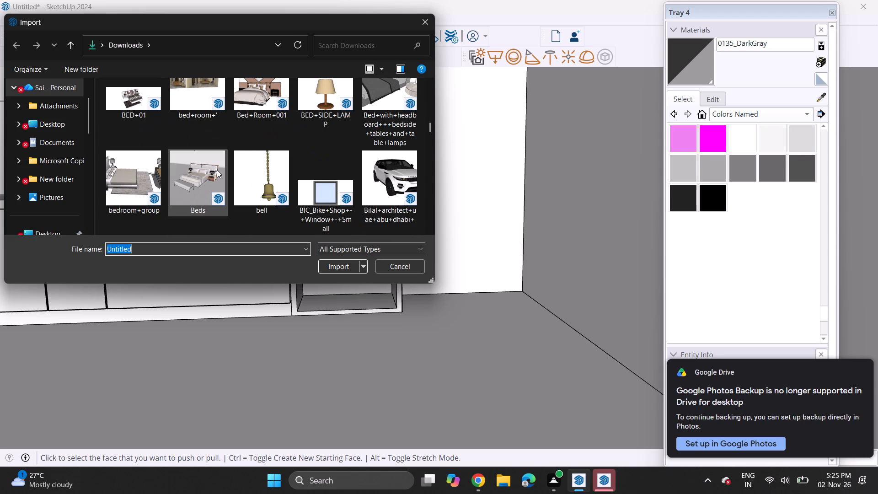
scroll(217, 170, down, 4)
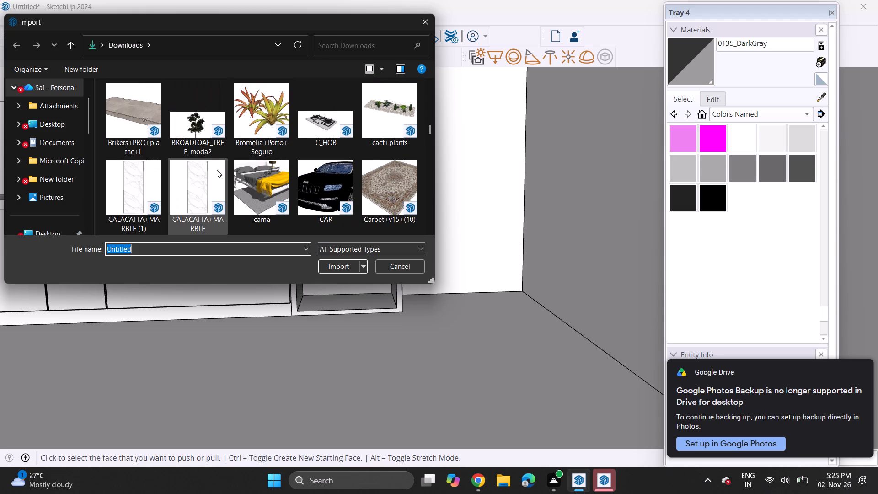
scroll(217, 170, down, 4)
scroll(217, 170, up, 1)
scroll(217, 170, down, 4)
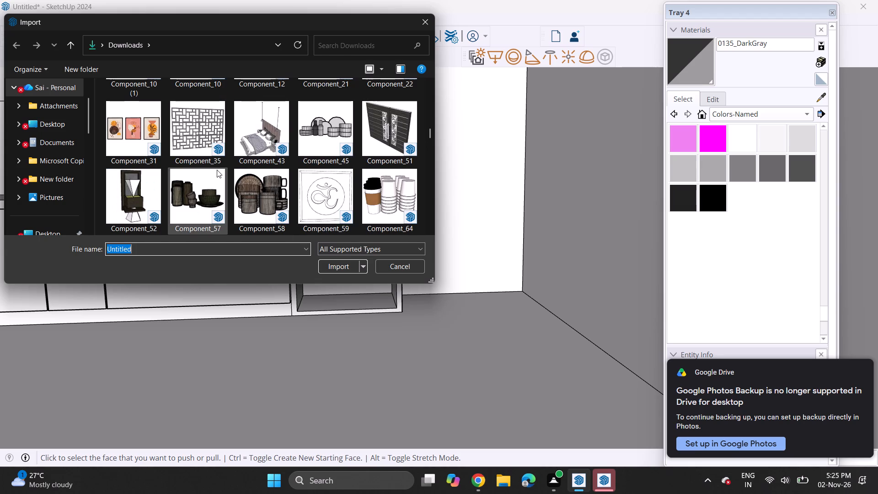
scroll(217, 170, down, 11)
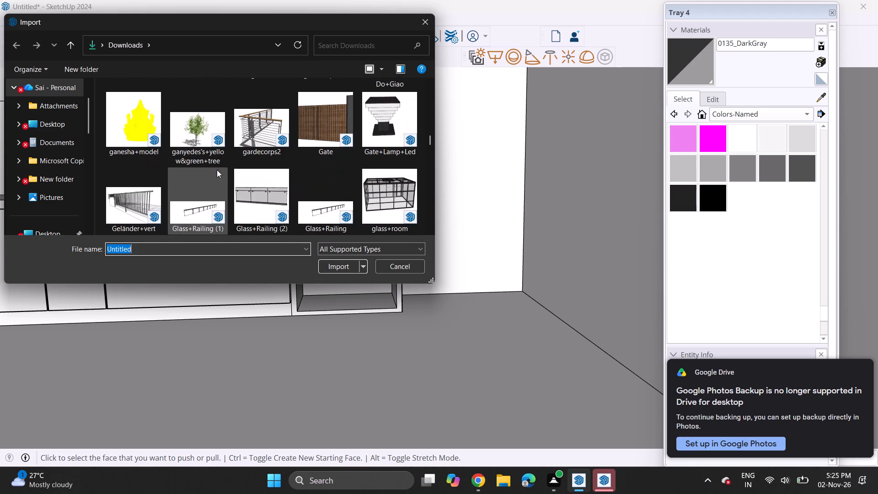
scroll(217, 170, down, 12)
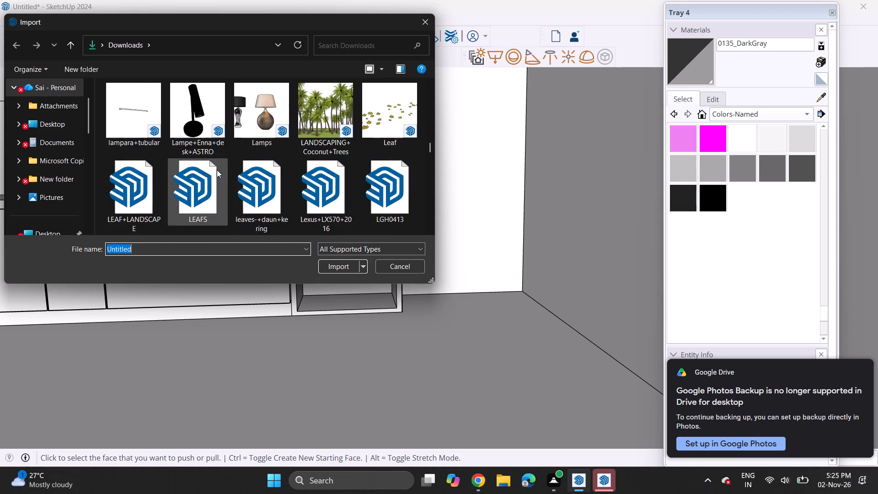
scroll(217, 170, up, 1)
scroll(217, 170, down, 7)
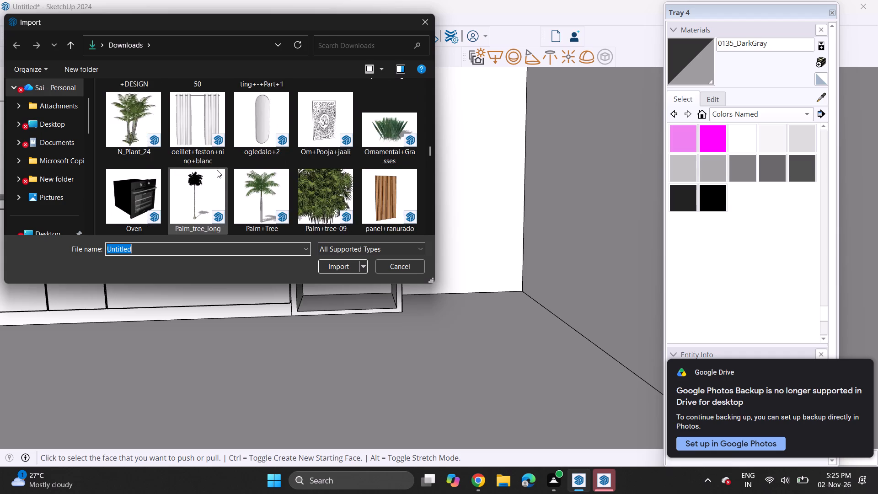
scroll(217, 170, down, 1)
scroll(239, 181, up, 3)
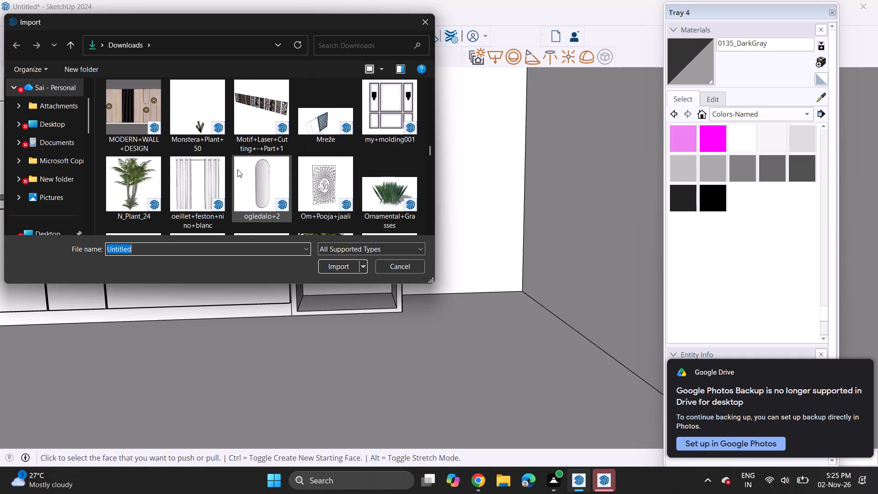
scroll(237, 169, up, 1)
scroll(237, 169, down, 3)
click(124, 94)
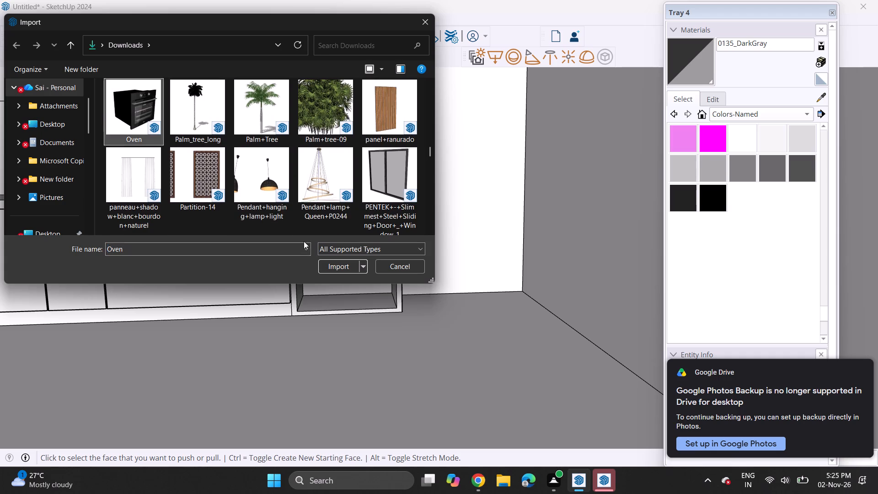
click(335, 264)
click(541, 265)
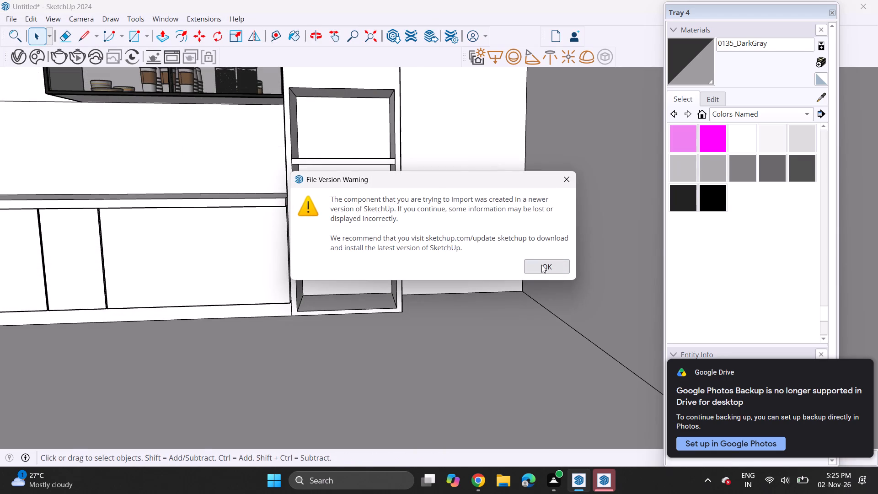
scroll(362, 334, down, 5)
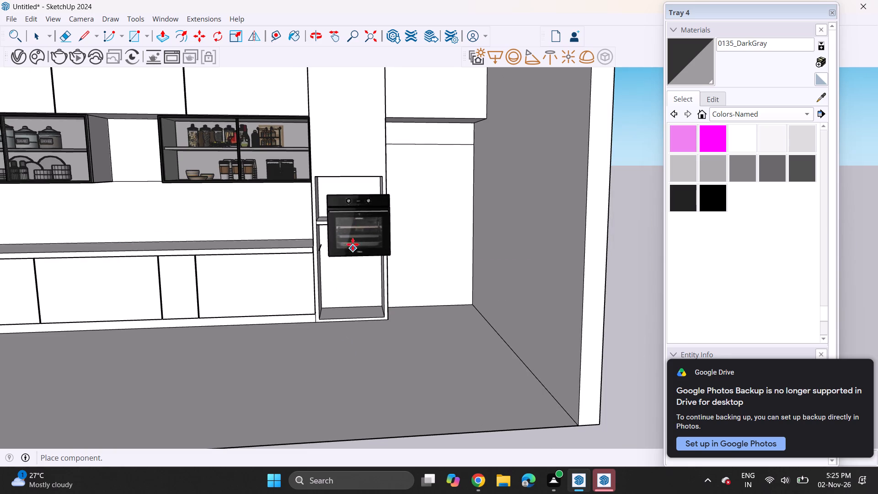
click(342, 220)
Move the oven by its lower front corner into the tall cabinet's upper niche, seating it on the thin shelf.
middle_drag(294, 203, 367, 193)
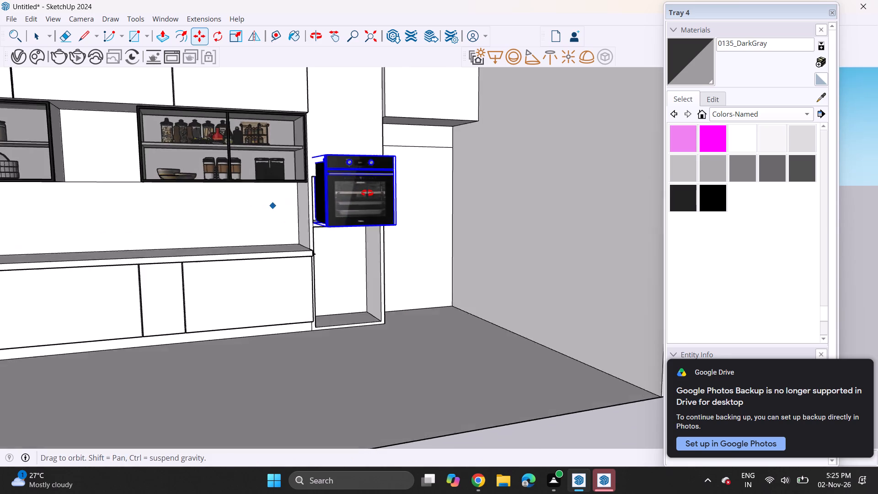
middle_drag(367, 193, 408, 177)
scroll(379, 212, up, 6)
scroll(316, 199, up, 1)
middle_drag(327, 212, 354, 259)
scroll(350, 283, up, 4)
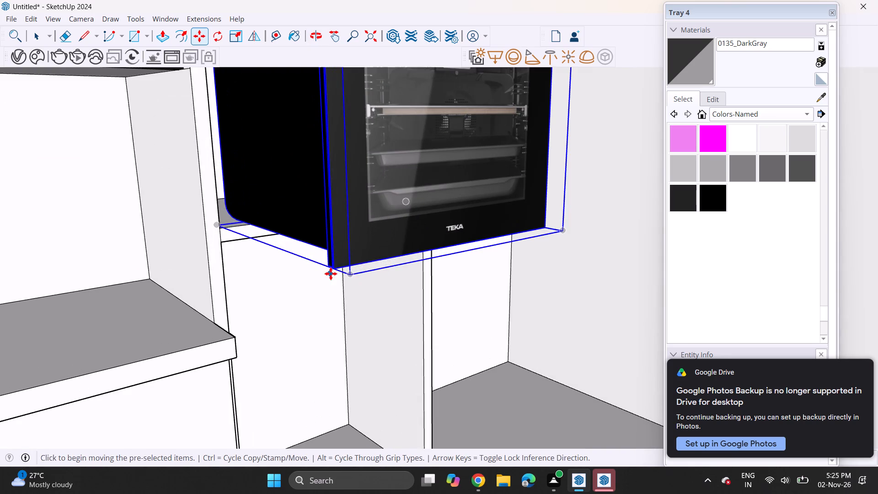
click(332, 270)
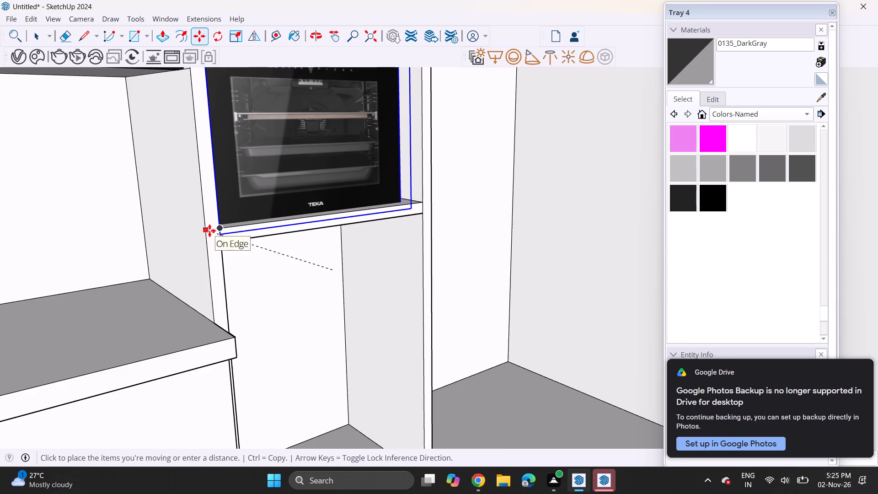
click(209, 231)
scroll(230, 225, up, 5)
click(213, 231)
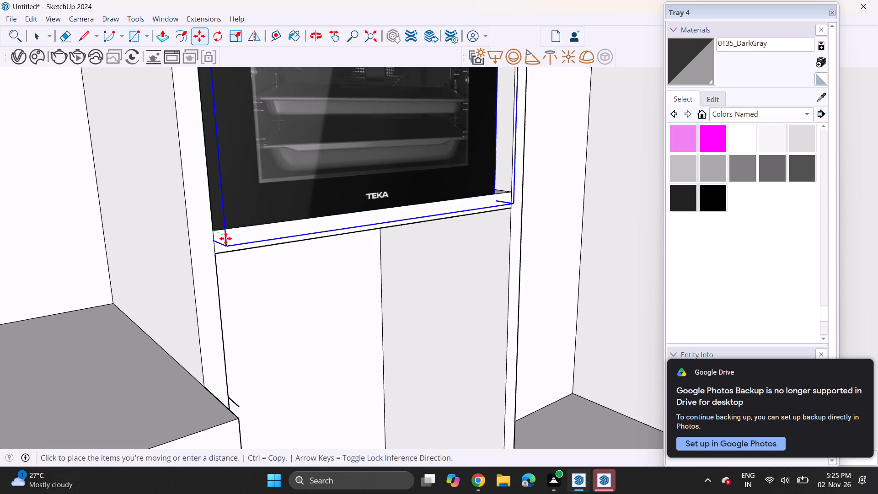
click(230, 242)
Scale the oven wider along its width so it spans the tall cabinet's upper niche.
middle_drag(493, 168, 347, 158)
scroll(348, 148, up, 1)
scroll(345, 140, down, 7)
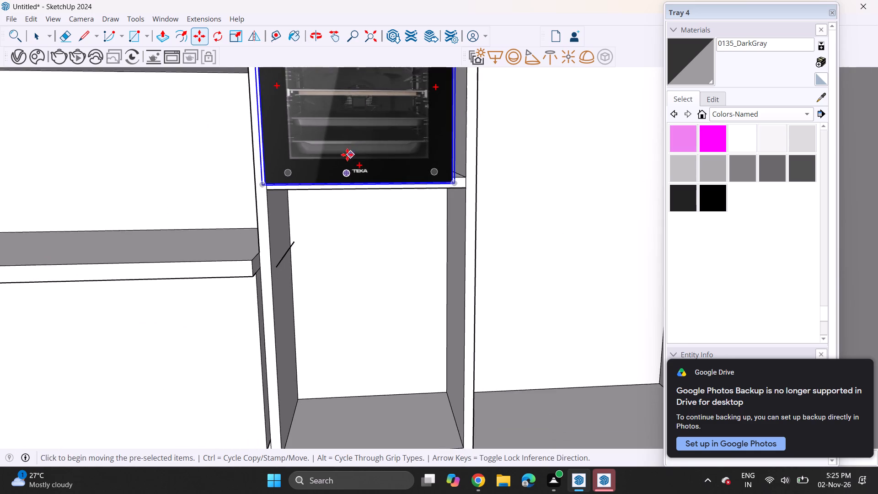
scroll(347, 155, down, 5)
click(235, 35)
middle_drag(410, 91, 354, 102)
scroll(444, 112, up, 4)
click(405, 114)
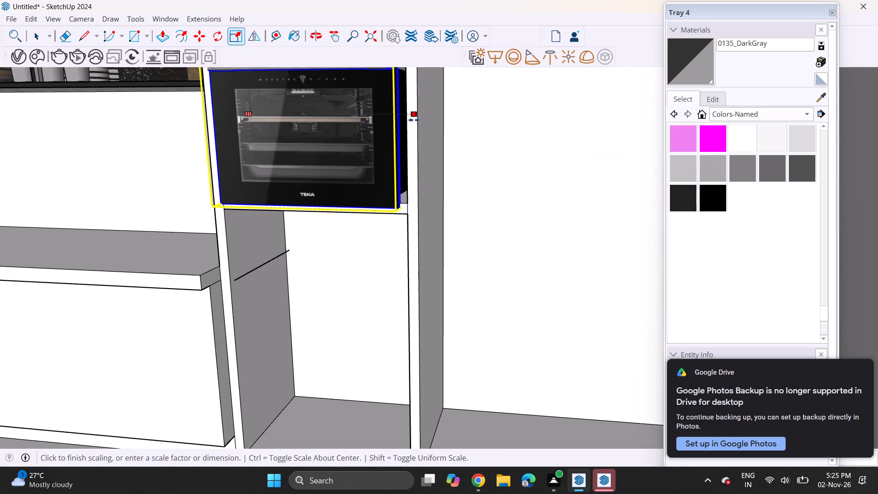
click(432, 157)
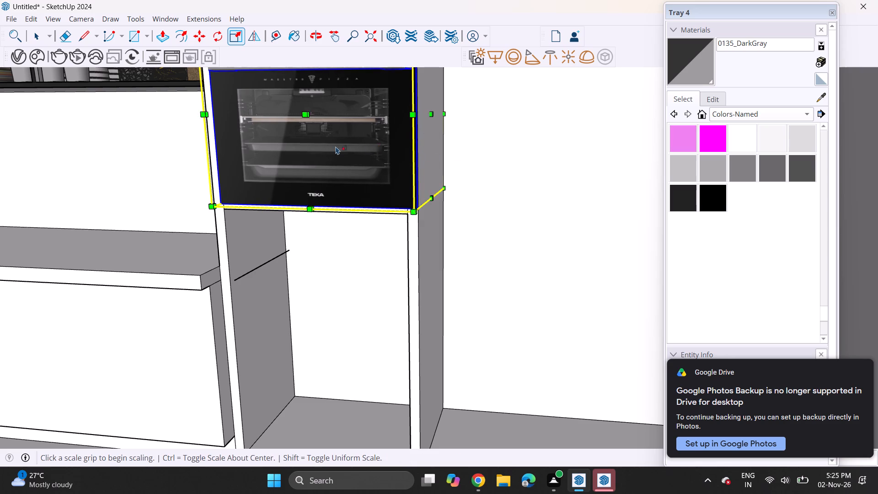
Scale the oven's height down from its top to match the upper niche, and deselect it.
scroll(332, 146, down, 5)
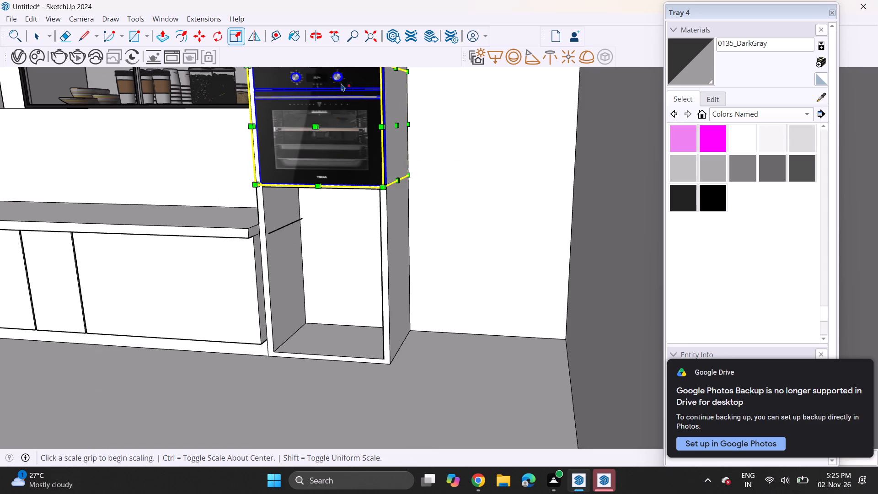
shift+middle_drag(341, 83, 354, 167)
click(343, 145)
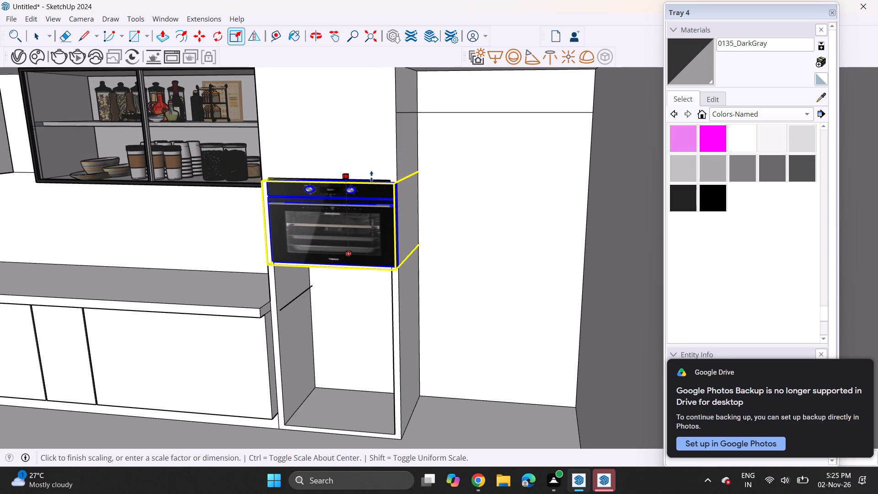
click(370, 174)
key(alt+space)
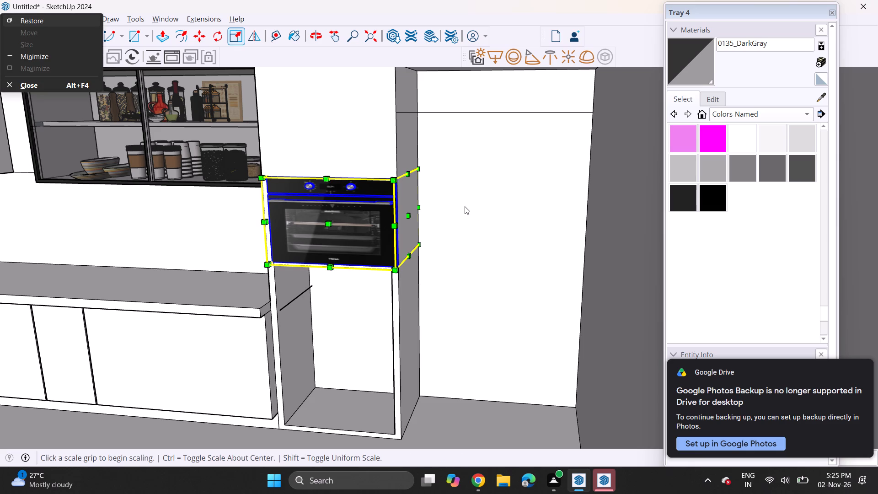
key(space)
click(461, 209)
middle_drag(516, 190, 548, 174)
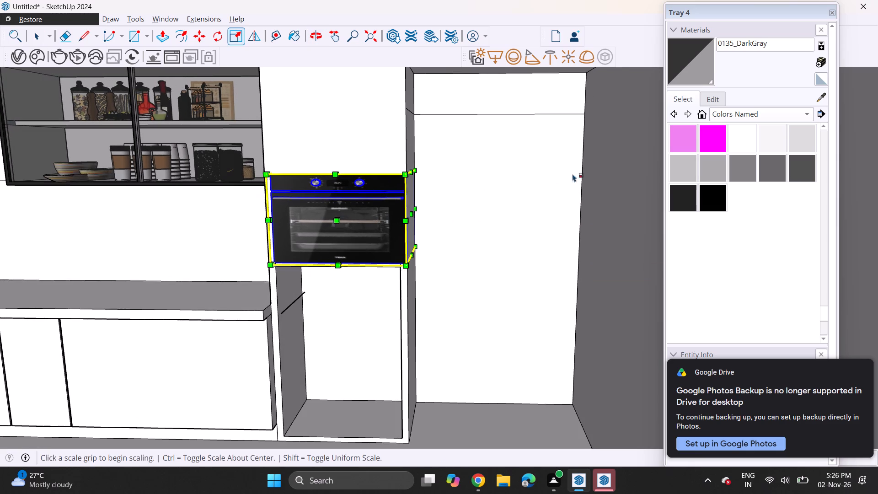
key(space)
click(484, 381)
Import the CESTO+01 basket model from the Downloads folder and place it on open ground beside the kitchen.
scroll(453, 328, down, 5)
middle_drag(446, 307, 484, 283)
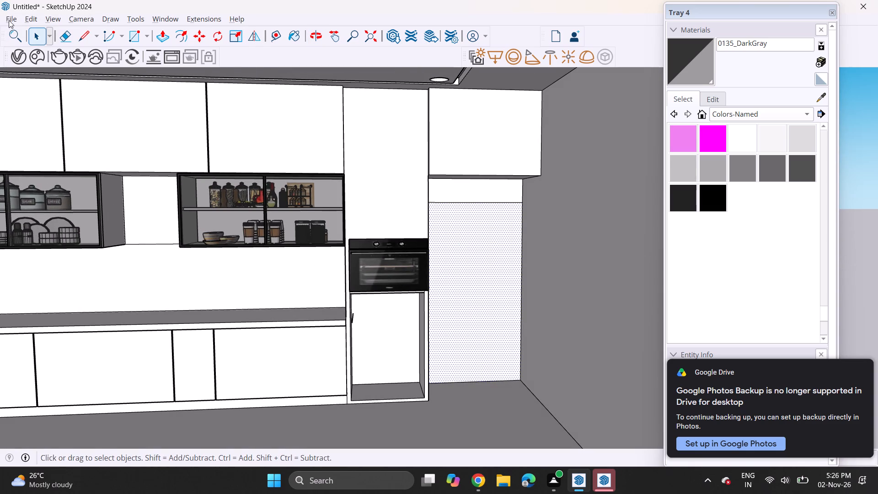
click(10, 17)
click(43, 179)
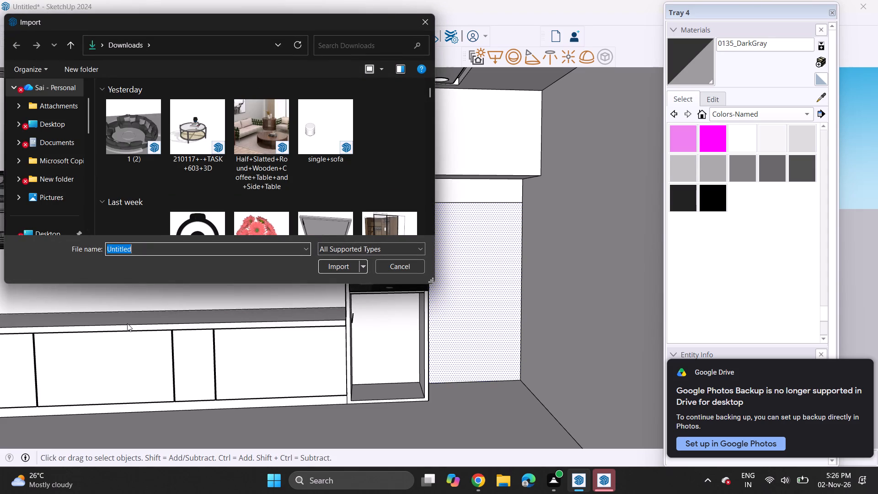
scroll(321, 192, down, 2)
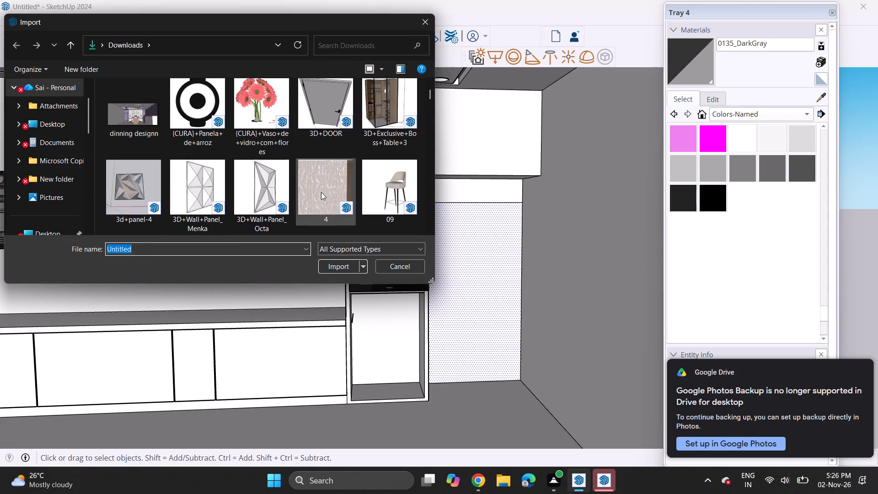
scroll(321, 192, down, 4)
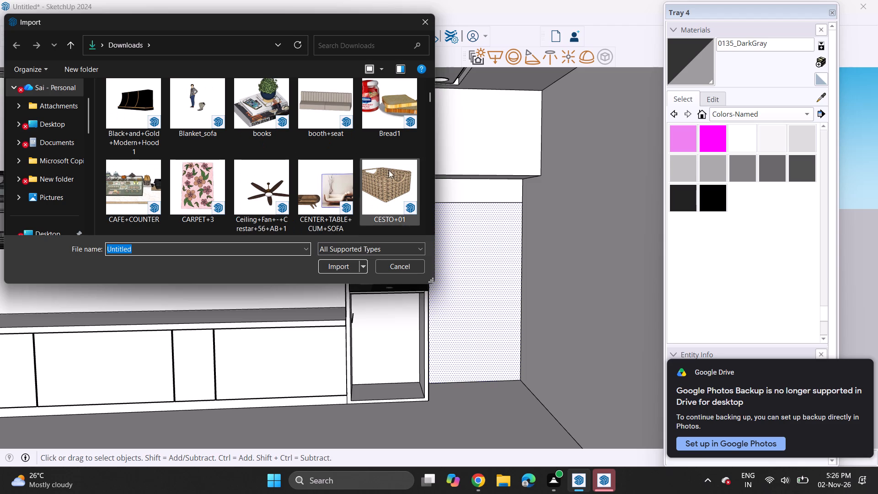
click(386, 170)
click(335, 265)
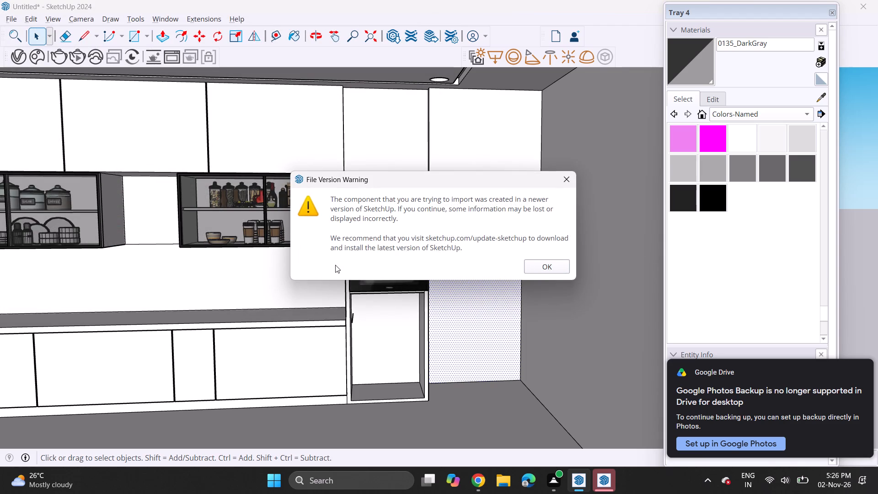
click(554, 264)
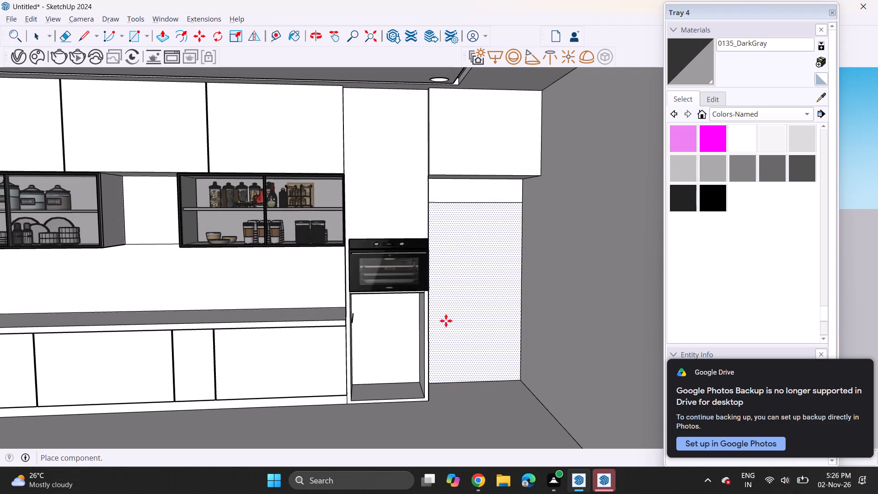
scroll(350, 370, down, 11)
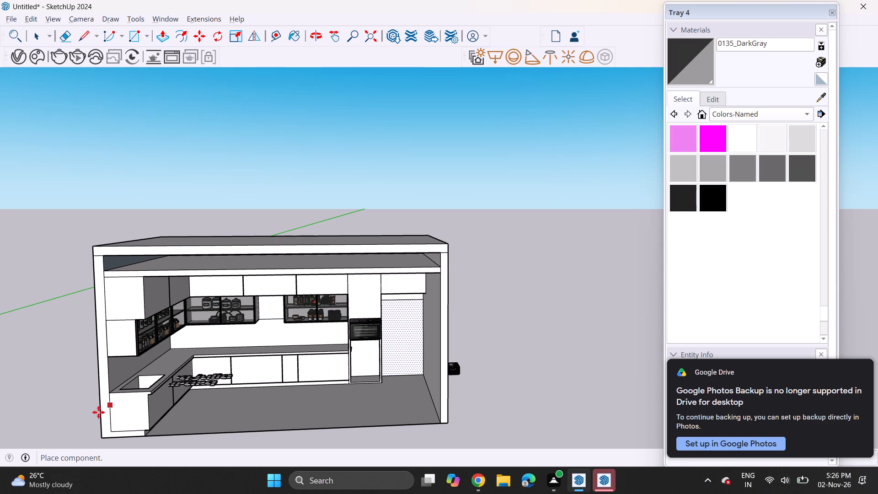
scroll(364, 404, down, 6)
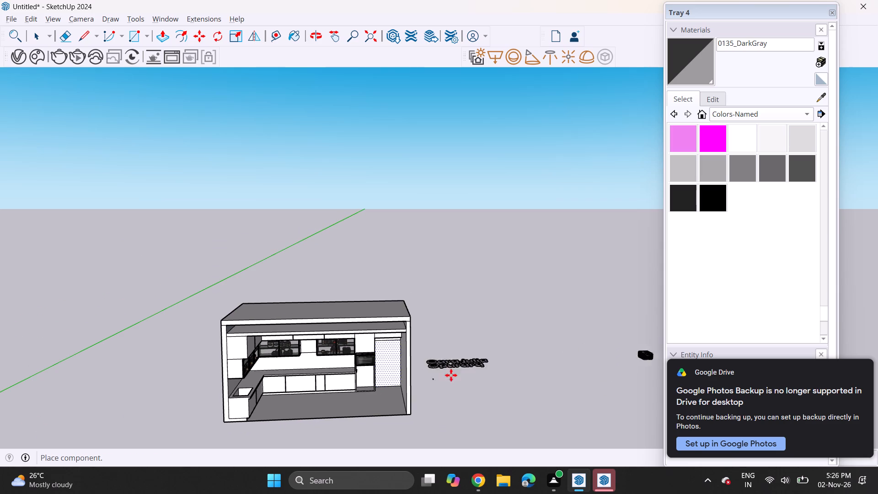
shift+middle_drag(485, 344, 240, 322)
click(334, 370)
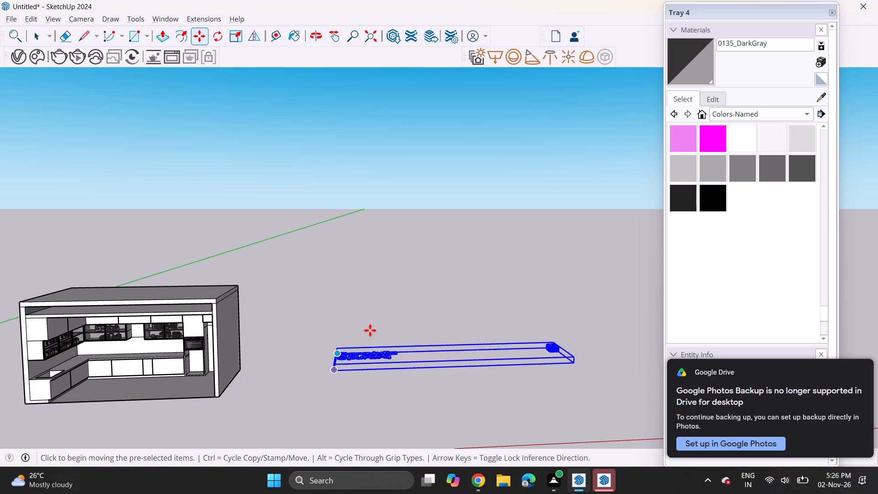
Explode the imported basket component and the group inside it, and select the basket on its own.
middle_drag(380, 318, 390, 392)
key(space)
right_click(384, 397)
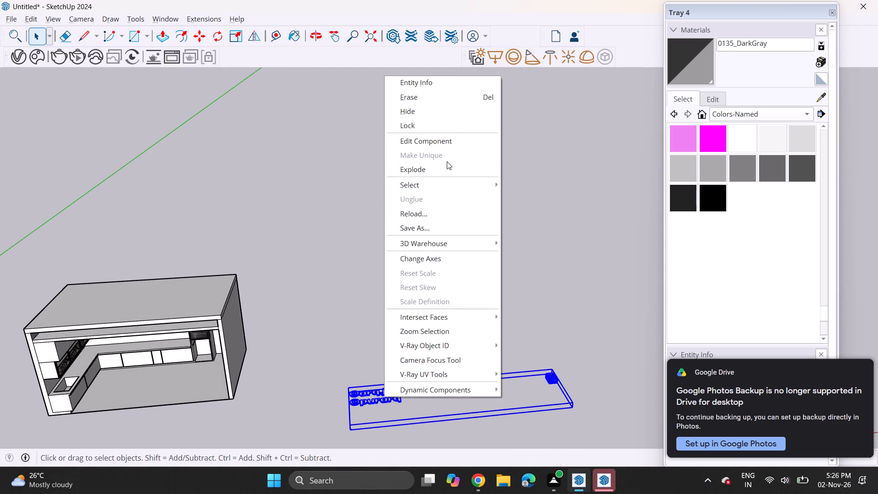
click(444, 168)
click(544, 373)
click(554, 378)
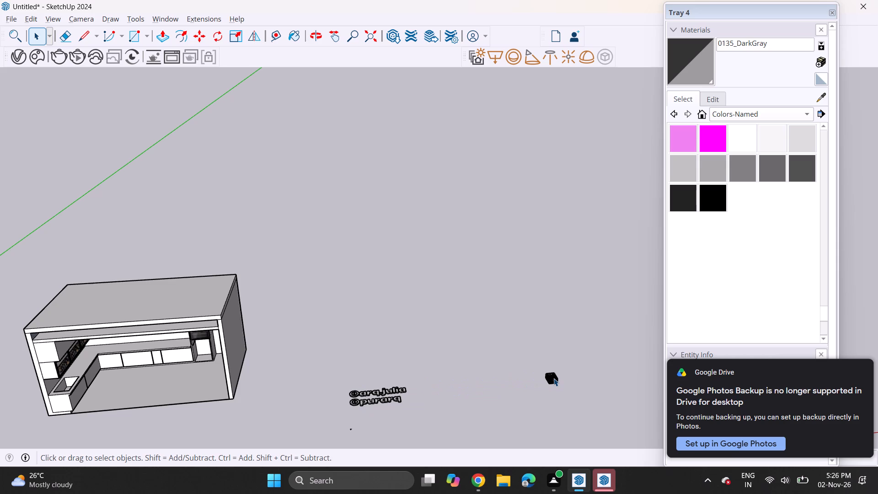
right_click(554, 378)
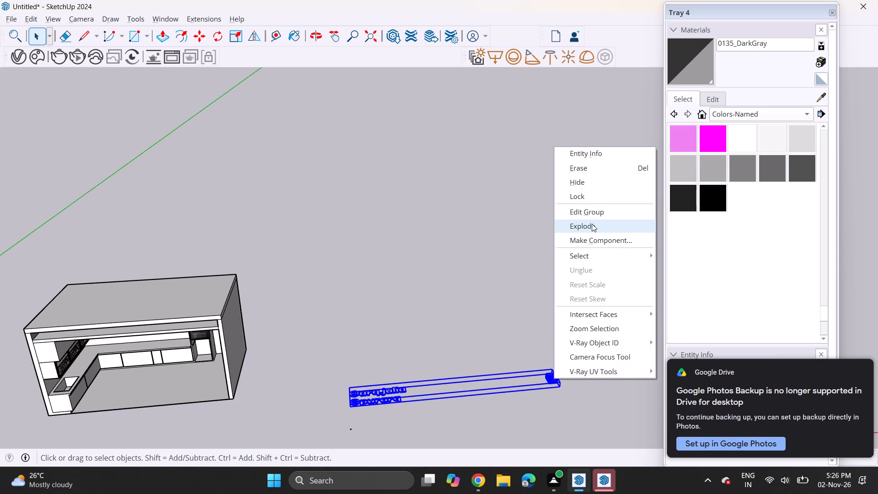
click(592, 224)
click(547, 386)
click(549, 383)
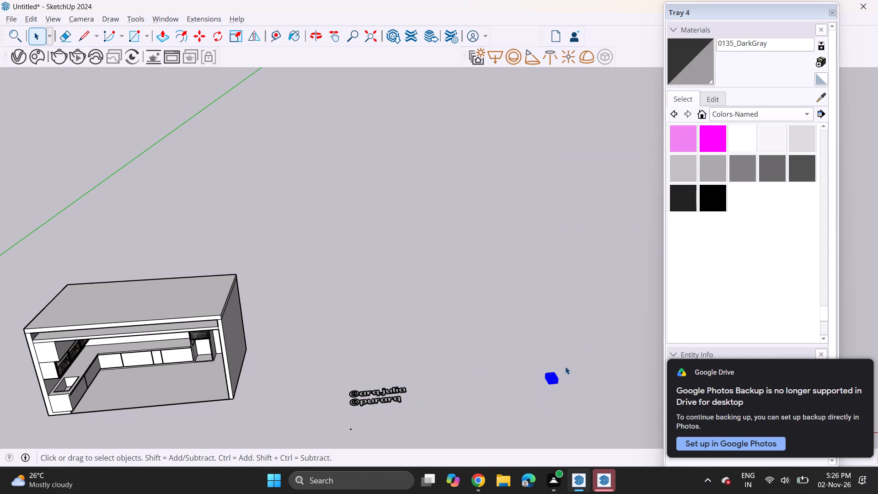
Move the basket from beside the building into the kitchen, near the tall cabinet.
scroll(565, 366, up, 4)
click(196, 27)
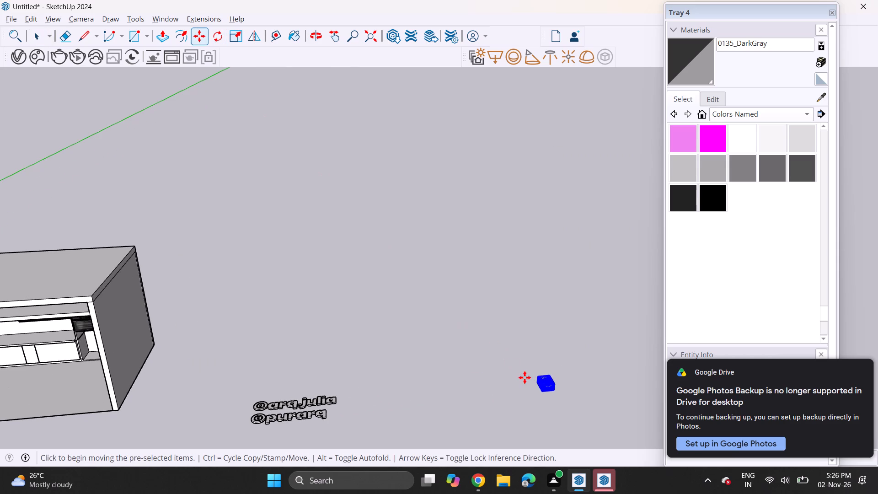
click(558, 390)
scroll(219, 326, up, 1)
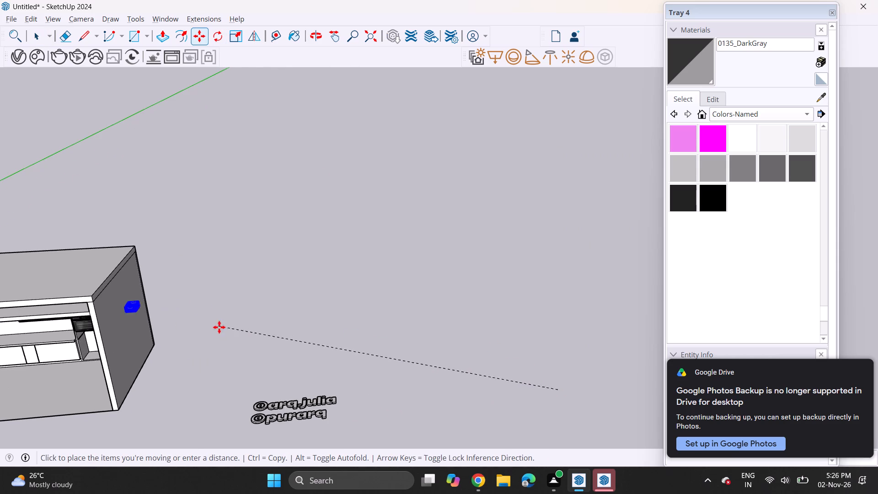
scroll(219, 327, up, 5)
middle_drag(146, 368, 524, 340)
scroll(412, 332, up, 4)
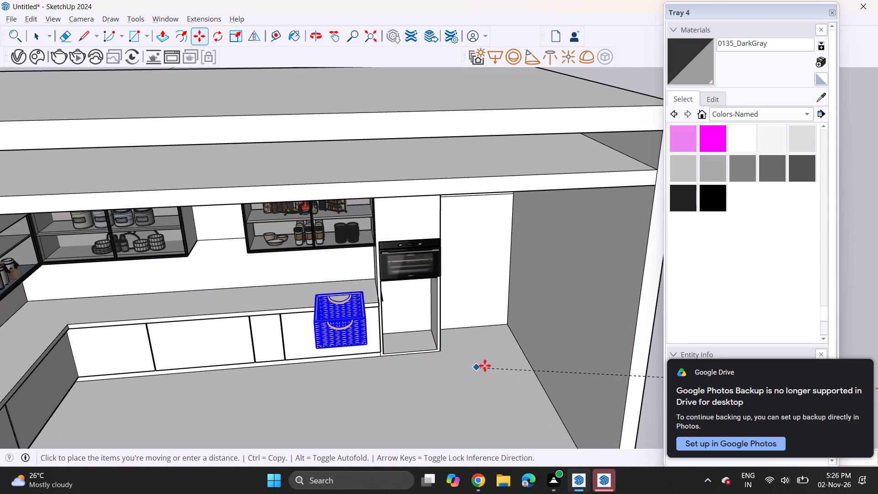
click(498, 368)
Copy the basket onto the floor in front of the tall cabinet's lower niche.
click(418, 342)
middle_drag(440, 318, 433, 255)
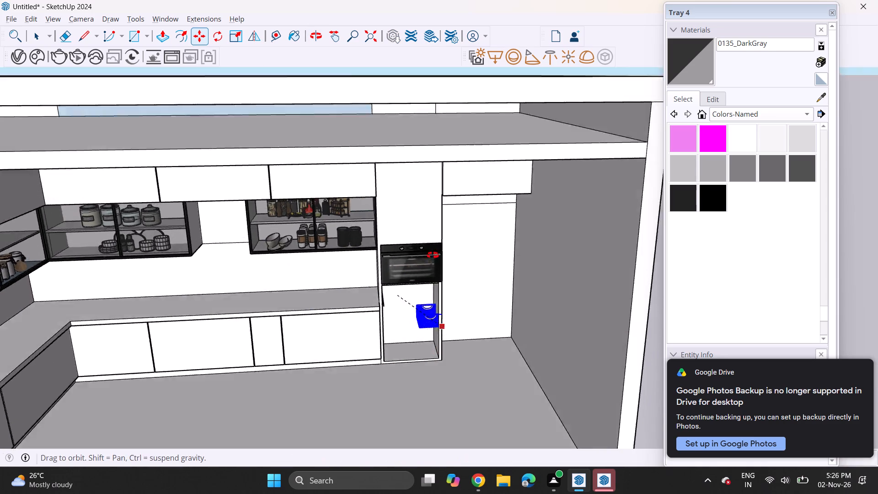
middle_drag(433, 255, 433, 235)
scroll(444, 288, up, 9)
scroll(421, 348, up, 4)
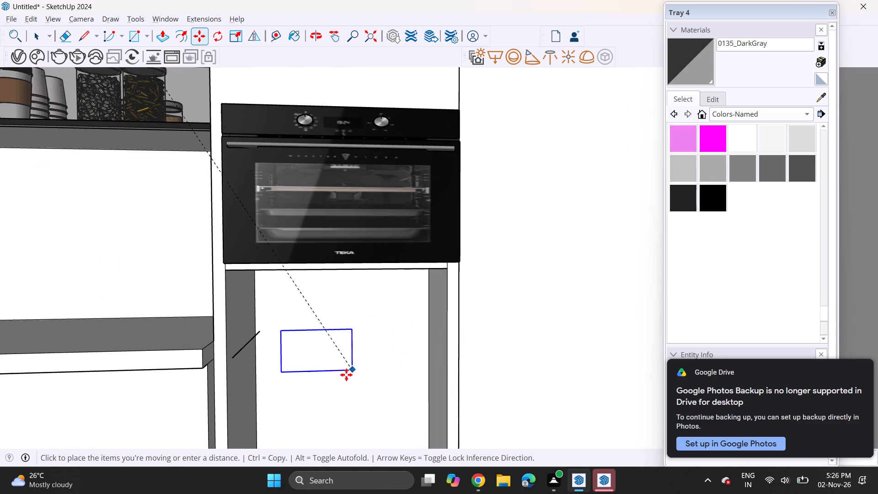
scroll(418, 344, down, 6)
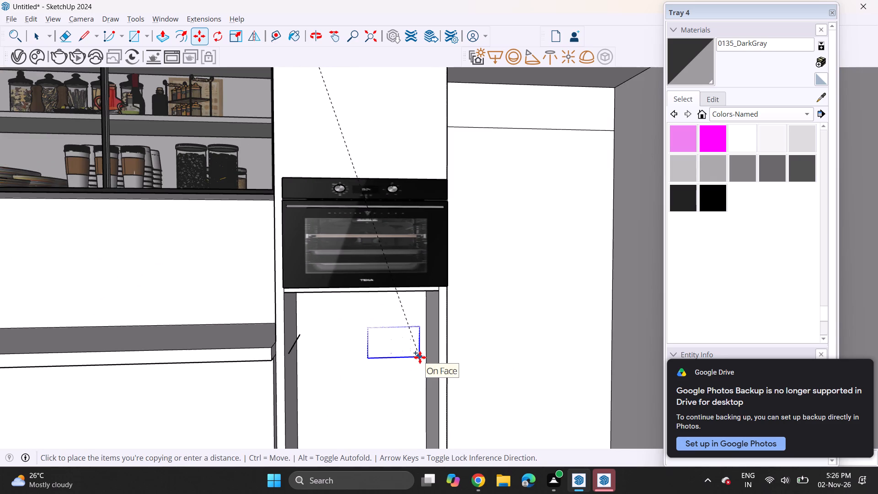
scroll(418, 354, down, 5)
middle_drag(400, 326, 368, 209)
shift+scroll(367, 205, up, 1)
middle_drag(369, 209, 504, 296)
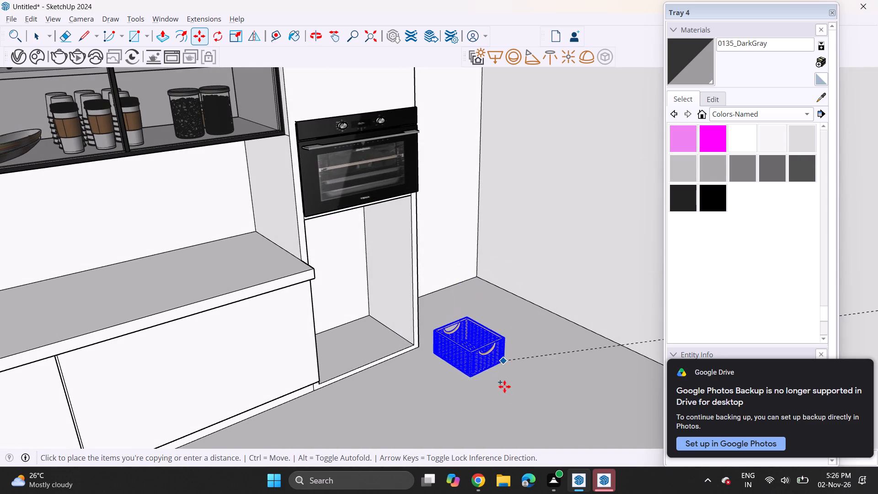
click(510, 399)
Move the basket copy into the tall cabinet's lower niche under the oven, against the side farther from the countertop.
click(432, 390)
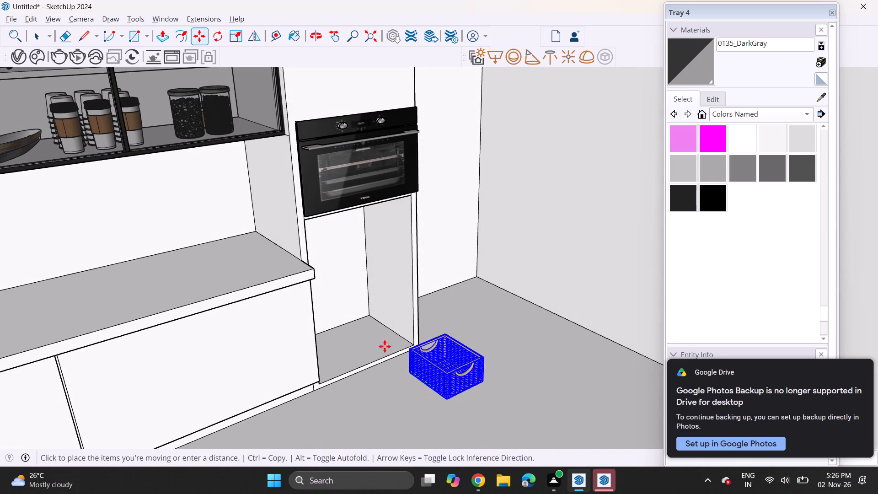
scroll(343, 257, up, 4)
middle_drag(283, 223, 218, 140)
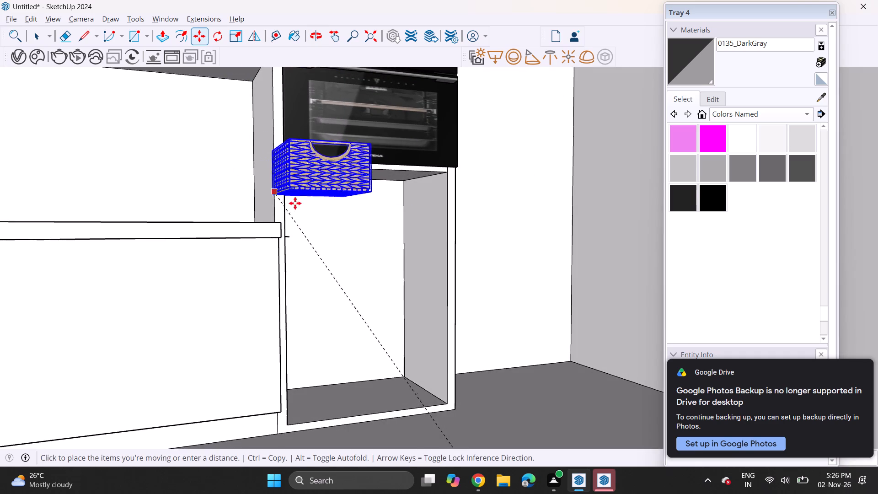
scroll(323, 233, up, 1)
click(298, 226)
middle_drag(311, 208, 248, 216)
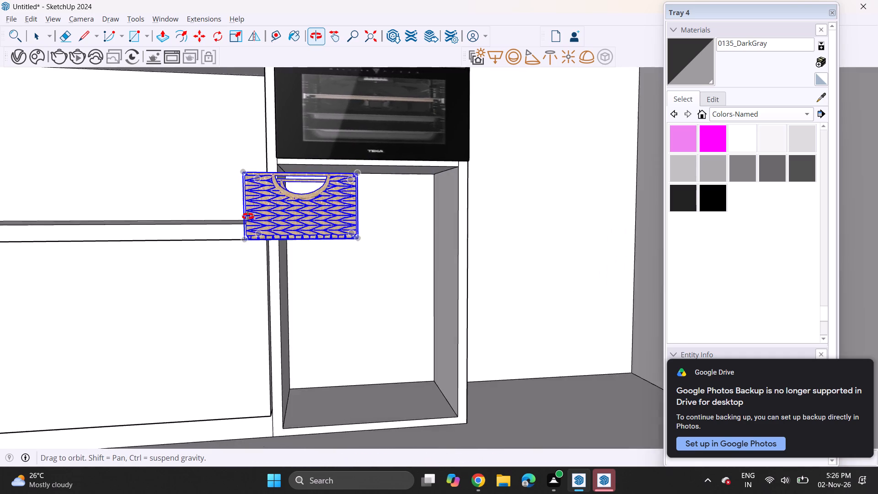
middle_drag(248, 216, 117, 234)
click(300, 240)
middle_drag(334, 247, 463, 262)
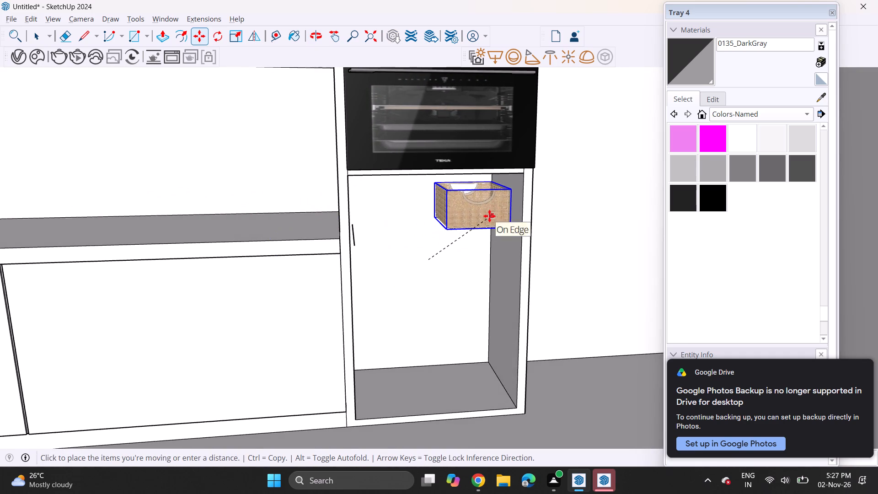
click(489, 216)
Scale the basket wider so it spans the full width of the tall cabinet's lower niche.
click(235, 31)
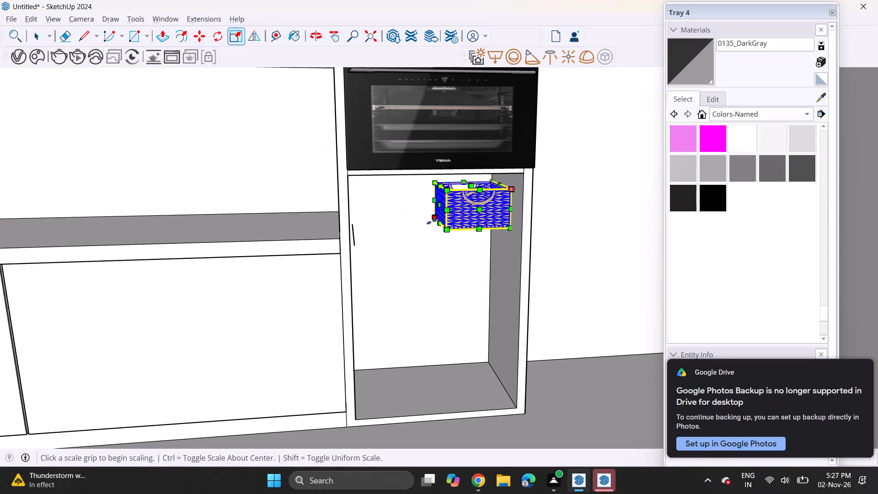
click(439, 205)
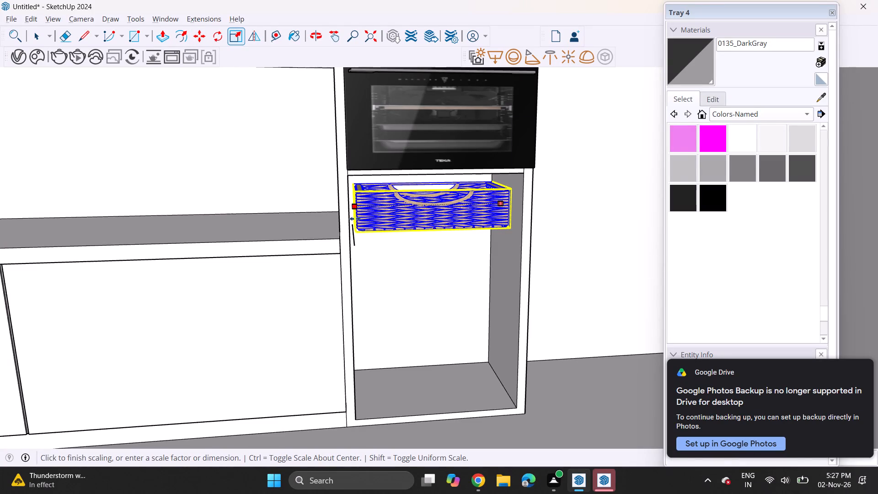
click(353, 217)
Scale the basket's depth back from its front face towards the front edge of the niche.
middle_drag(457, 209, 569, 242)
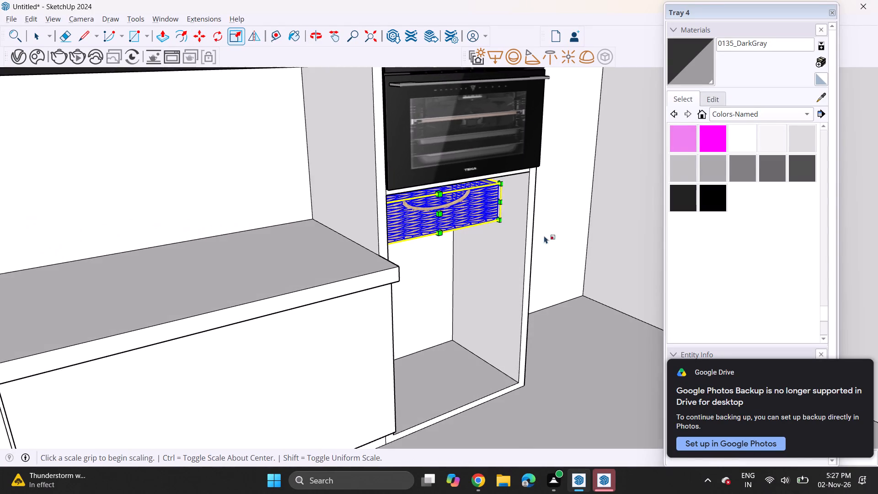
scroll(482, 220, up, 3)
click(426, 209)
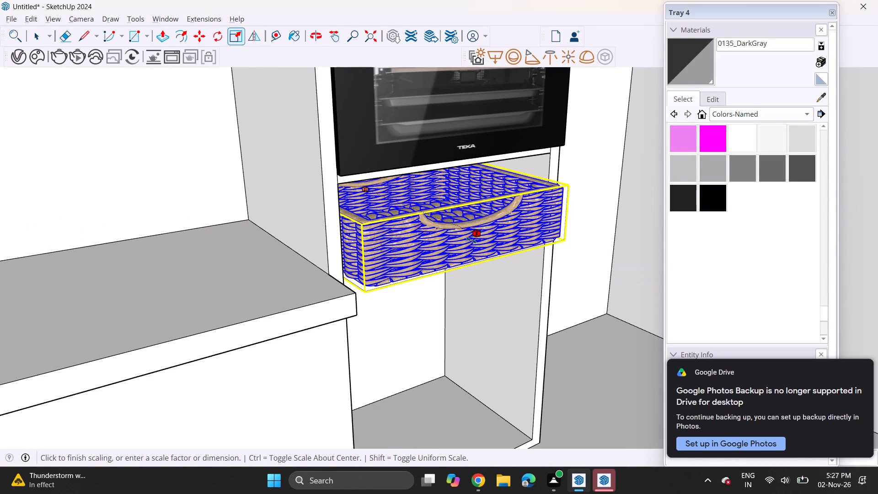
click(455, 229)
Scale the basket taller by extending its underside downwards in the lower niche.
middle_drag(460, 258, 351, 201)
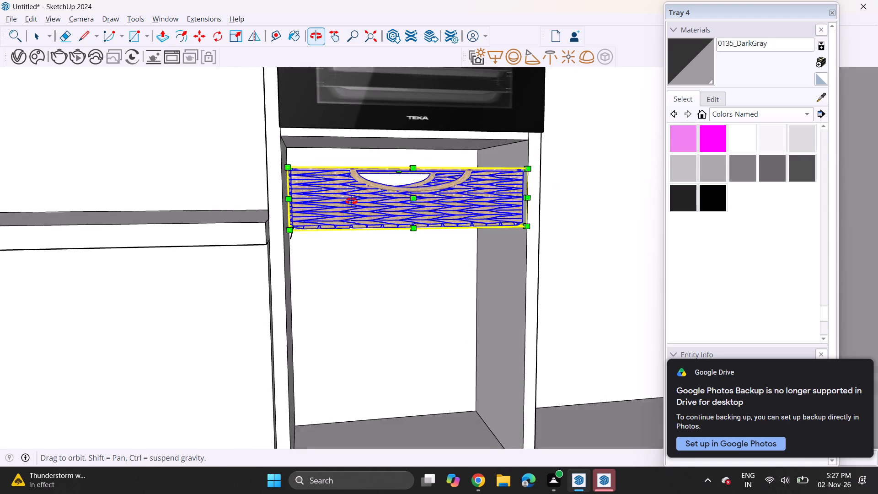
middle_drag(351, 201, 331, 198)
middle_drag(427, 234, 413, 166)
click(397, 217)
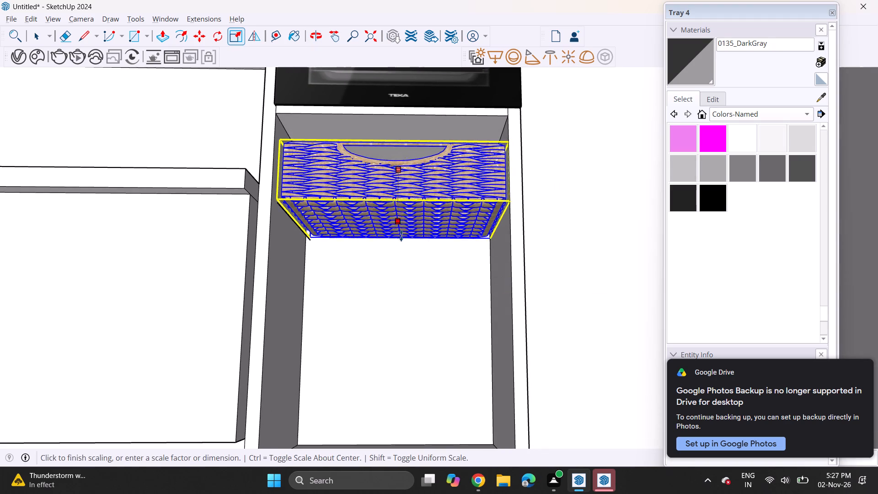
click(395, 266)
scroll(396, 225, down, 5)
middle_drag(398, 237, 408, 288)
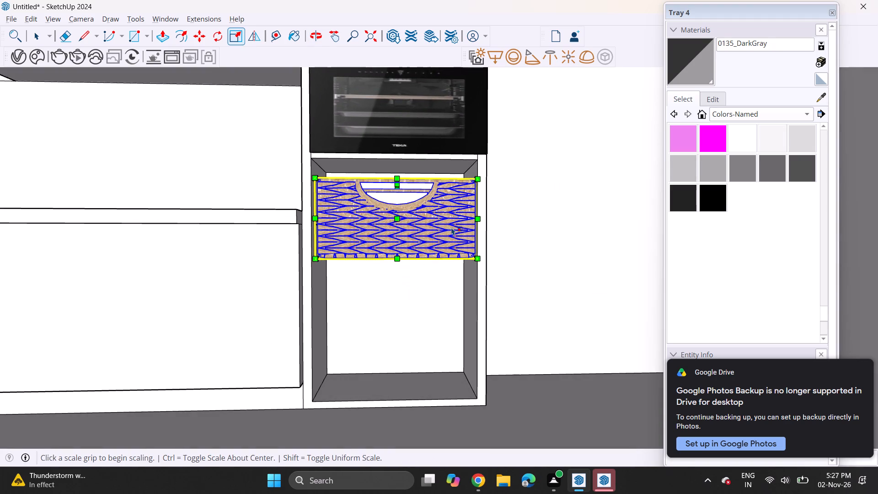
Copy the basket straight down inside the lower niche to make a second basket below it, and deselect it.
click(204, 38)
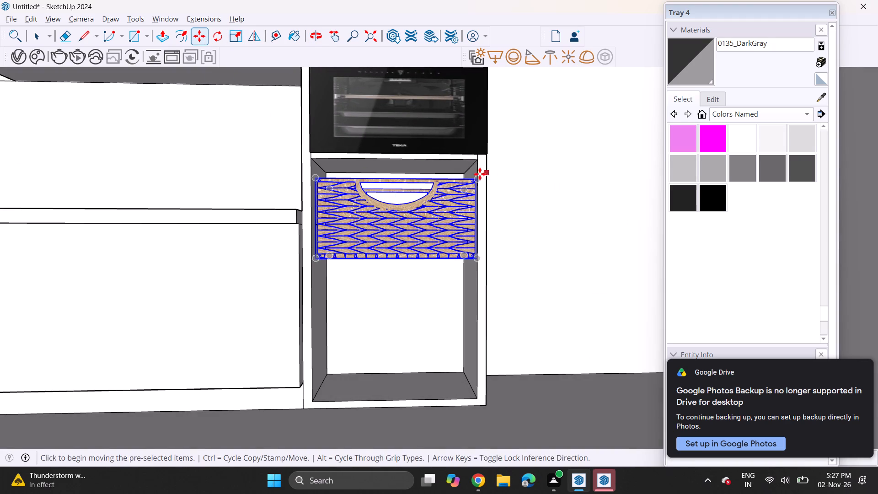
click(478, 175)
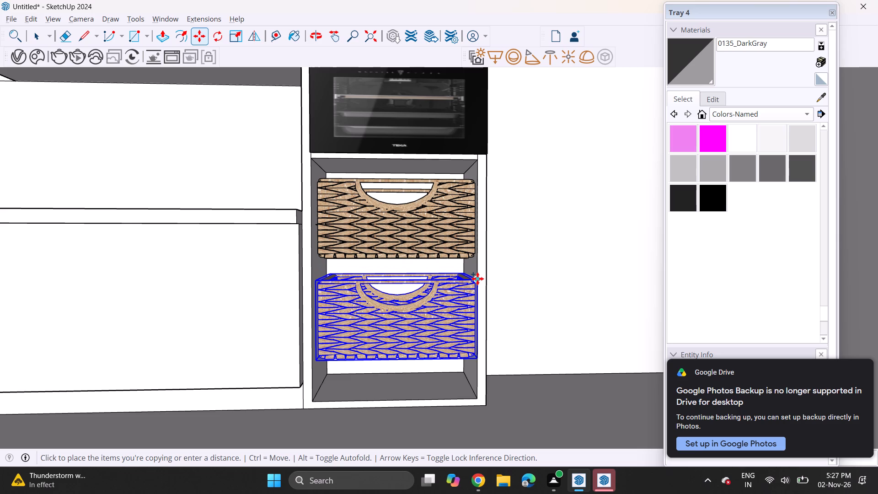
click(476, 279)
scroll(363, 281, down, 20)
scroll(363, 281, down, 1)
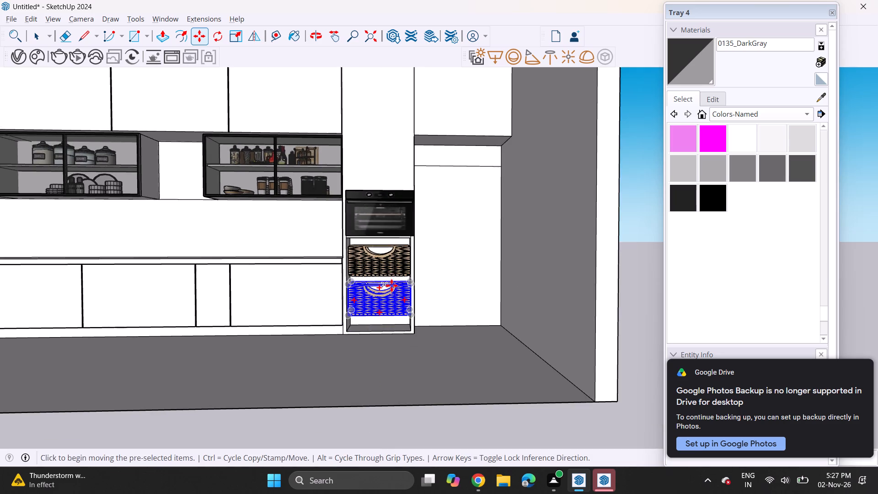
key(space)
click(619, 270)
shift+middle_drag(376, 254, 498, 256)
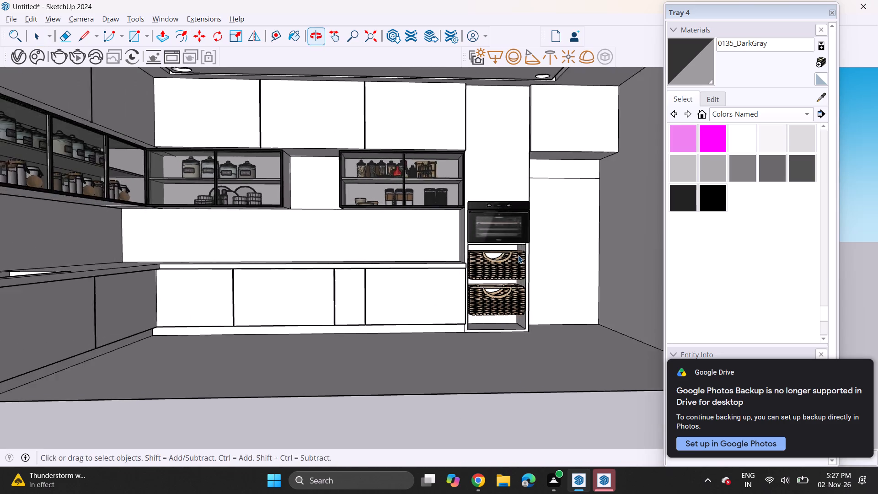
Erase the leftover basket component in front of the upper cabinet beside the tall cabinet.
middle_drag(518, 255, 545, 285)
scroll(542, 218, down, 5)
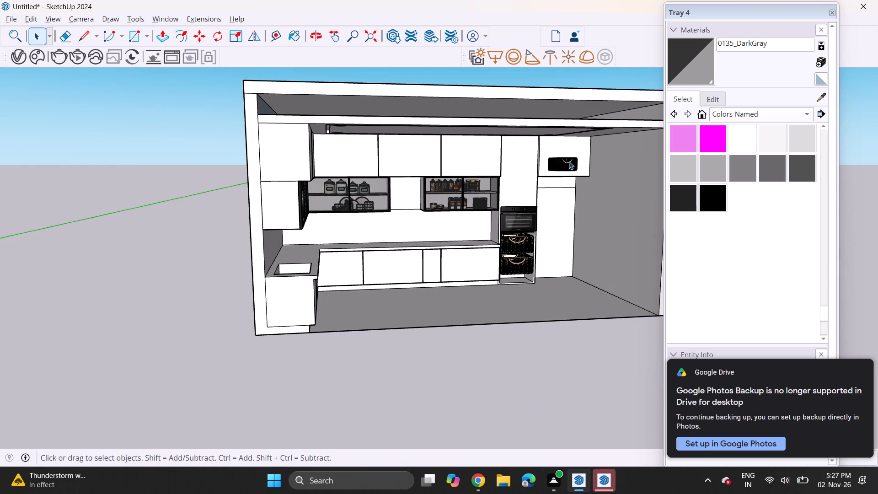
click(567, 162)
right_click(567, 162)
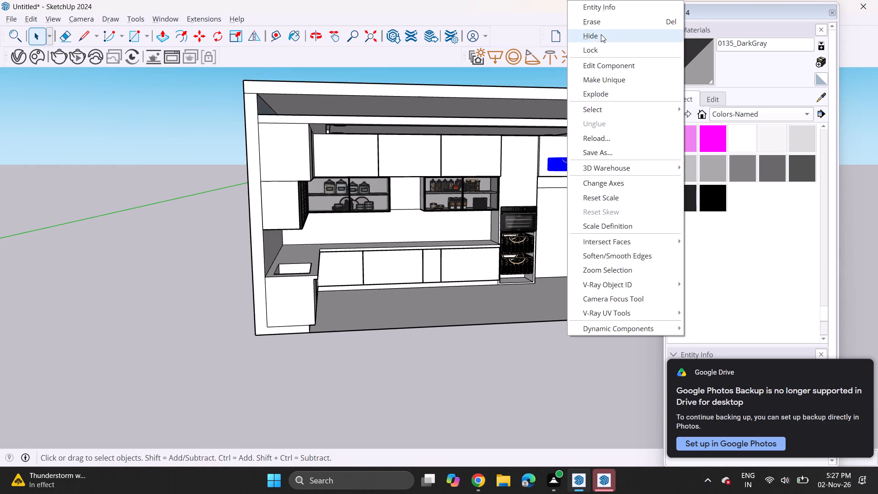
click(600, 25)
Examine the two stacked baskets in the tall cabinet's lower niche and the cabinets around them.
scroll(542, 234, up, 8)
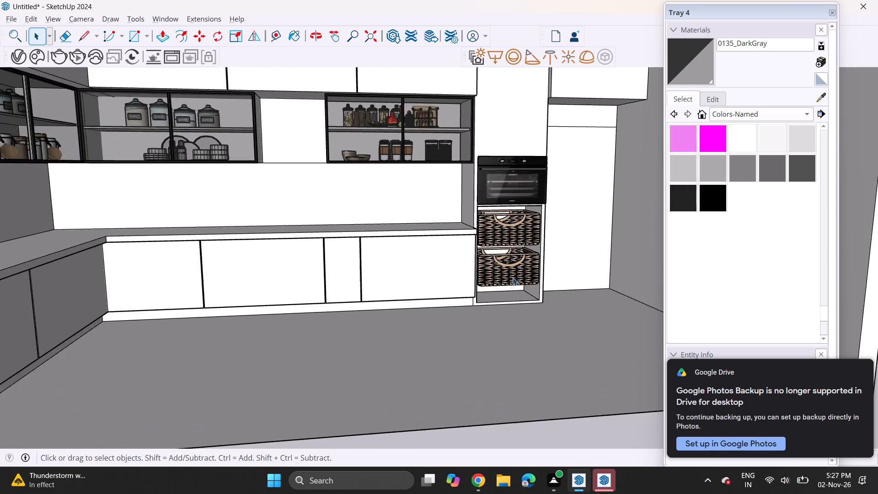
scroll(513, 278, up, 2)
scroll(514, 274, down, 4)
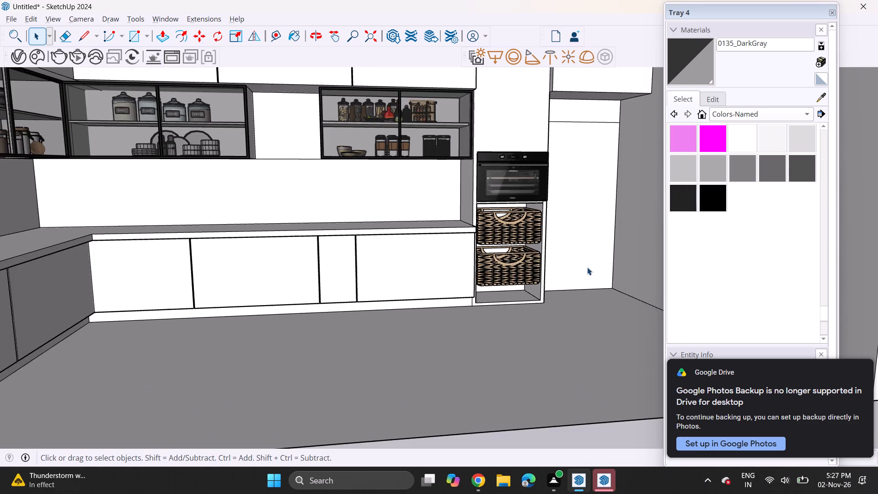
middle_drag(581, 265, 533, 281)
scroll(605, 258, down, 4)
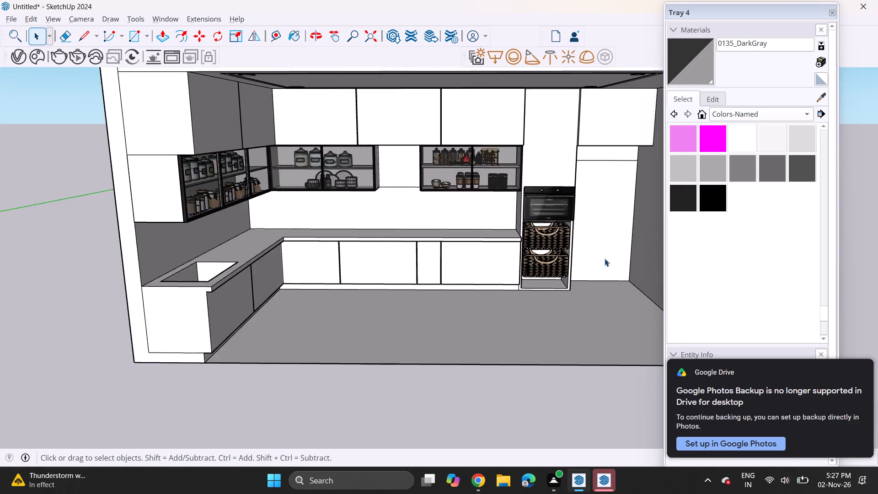
scroll(604, 258, up, 1)
shift+middle_drag(599, 259, 454, 253)
middle_drag(451, 253, 481, 246)
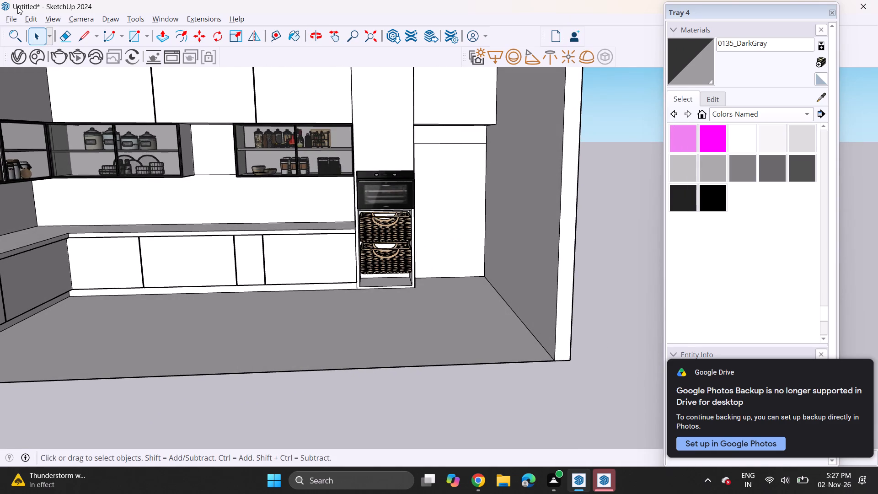
Start a model import and browse the Downloads folder thumbnails for another model to add to the kitchen.
click(7, 22)
click(55, 183)
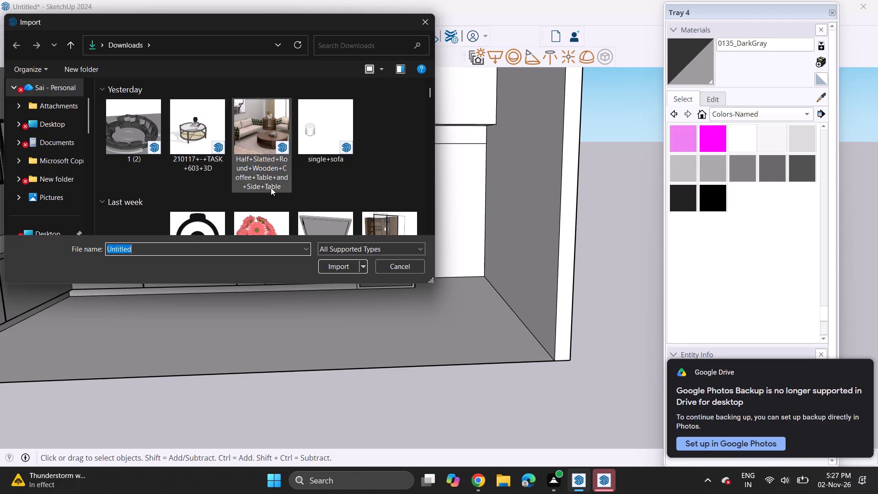
scroll(286, 188, down, 12)
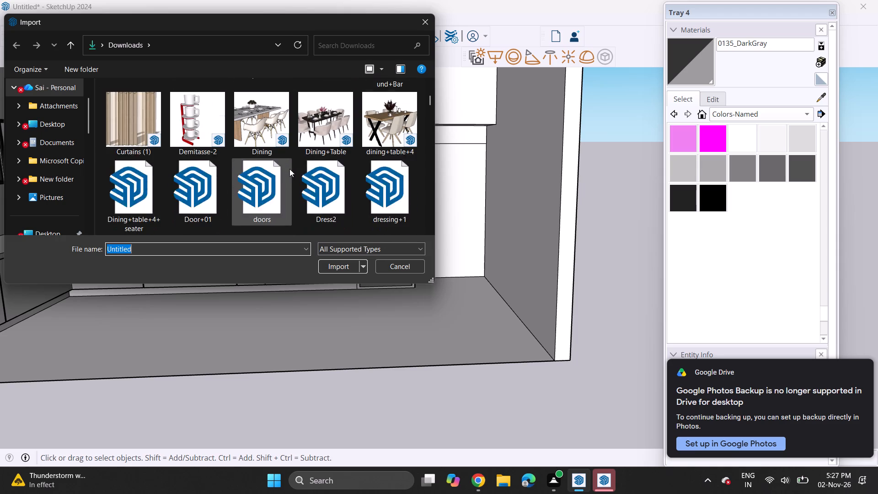
scroll(289, 169, down, 5)
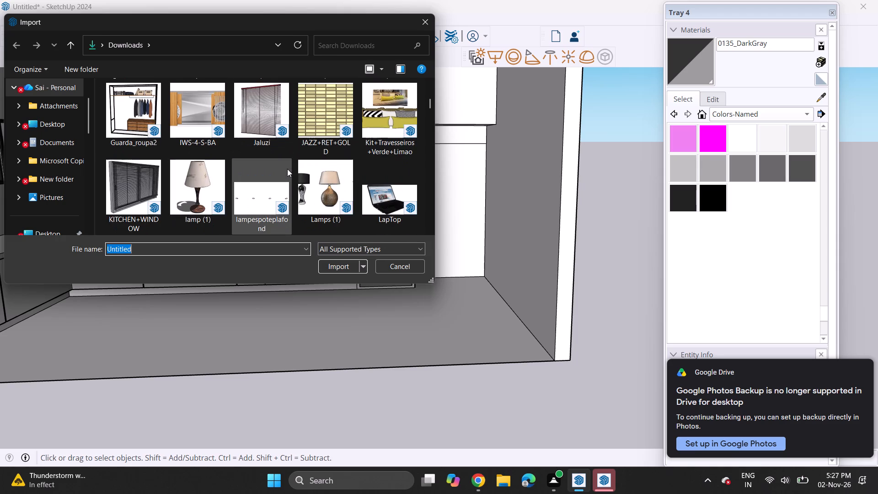
scroll(284, 168, down, 4)
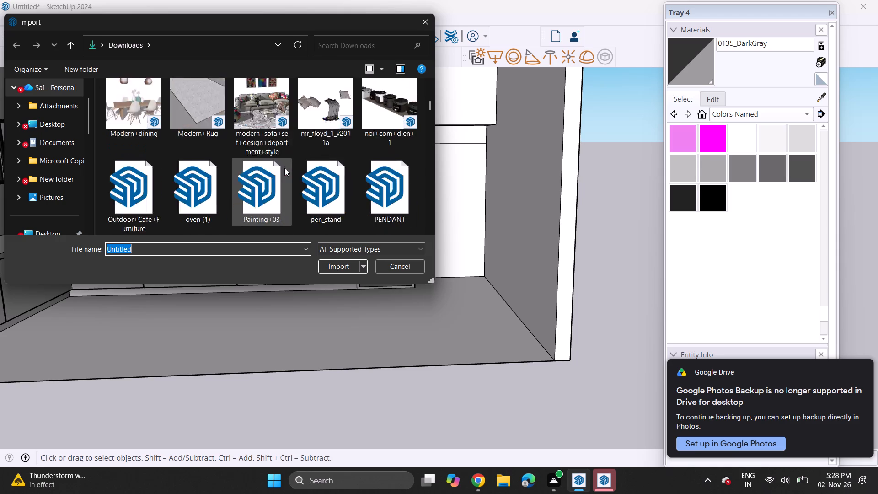
scroll(284, 168, down, 4)
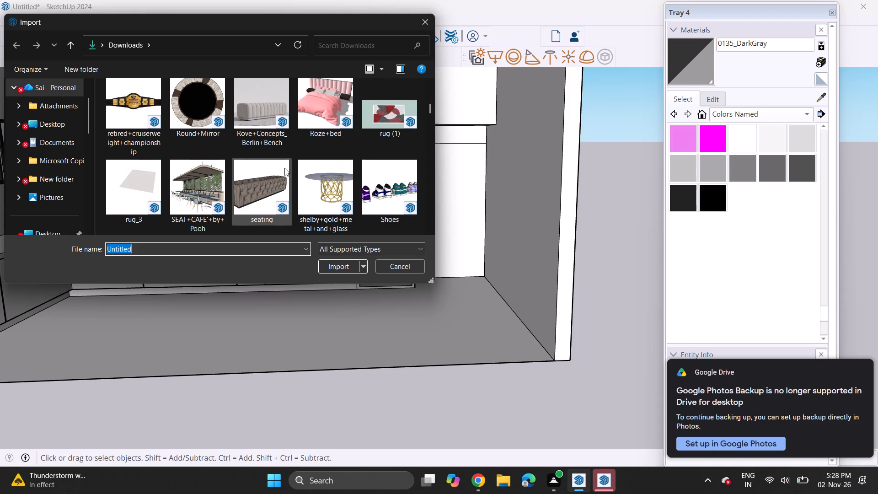
scroll(284, 168, down, 3)
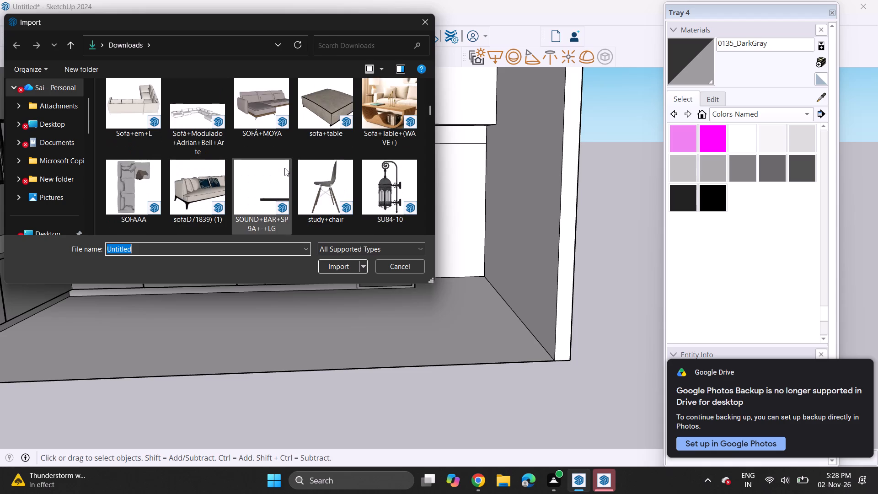
scroll(284, 168, down, 3)
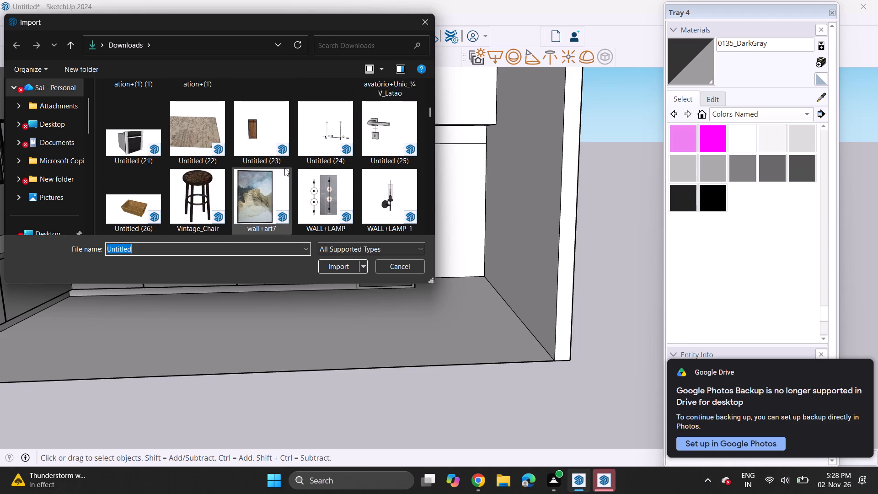
scroll(284, 168, down, 6)
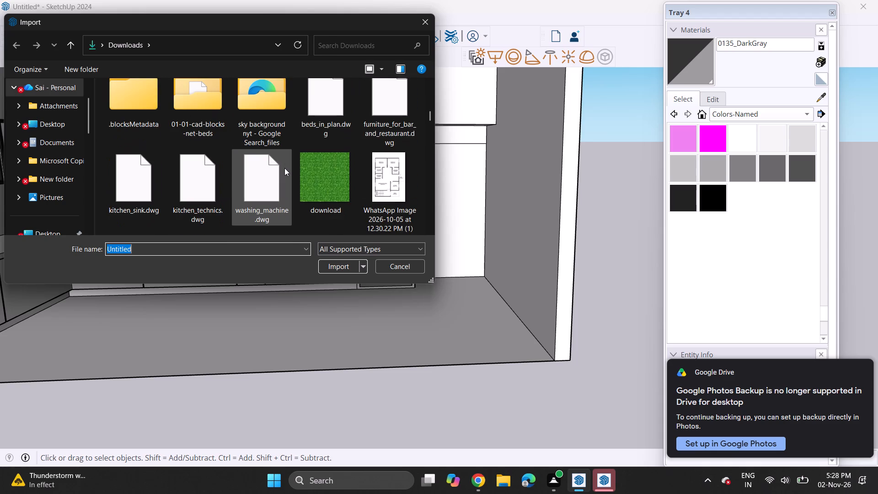
scroll(284, 168, down, 11)
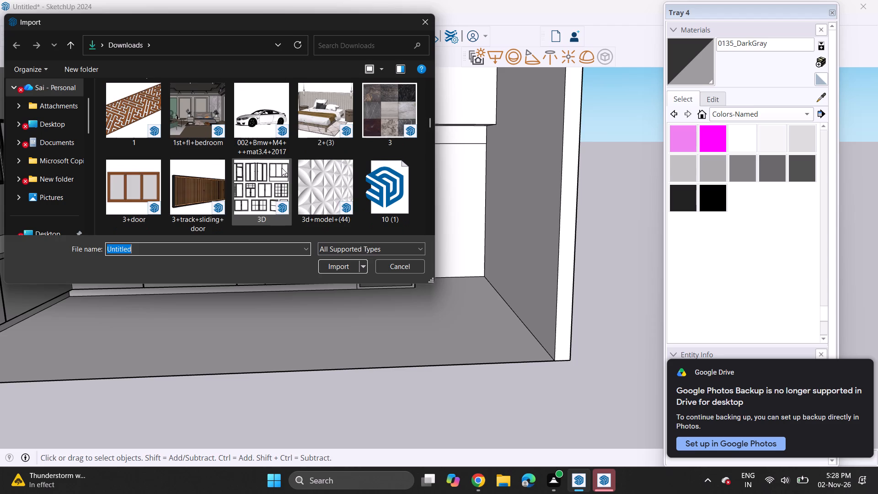
scroll(282, 168, down, 1)
scroll(282, 168, up, 2)
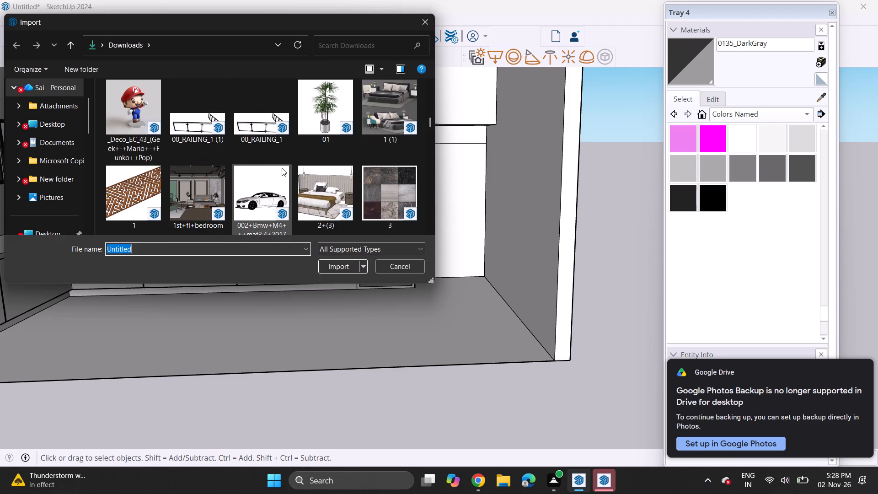
scroll(282, 168, down, 2)
scroll(282, 168, up, 1)
scroll(282, 168, down, 4)
scroll(282, 168, up, 6)
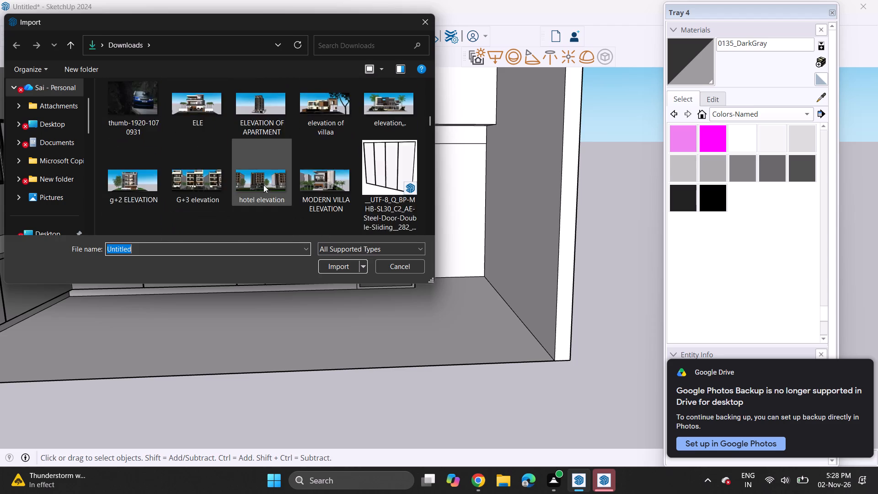
scroll(263, 185, up, 12)
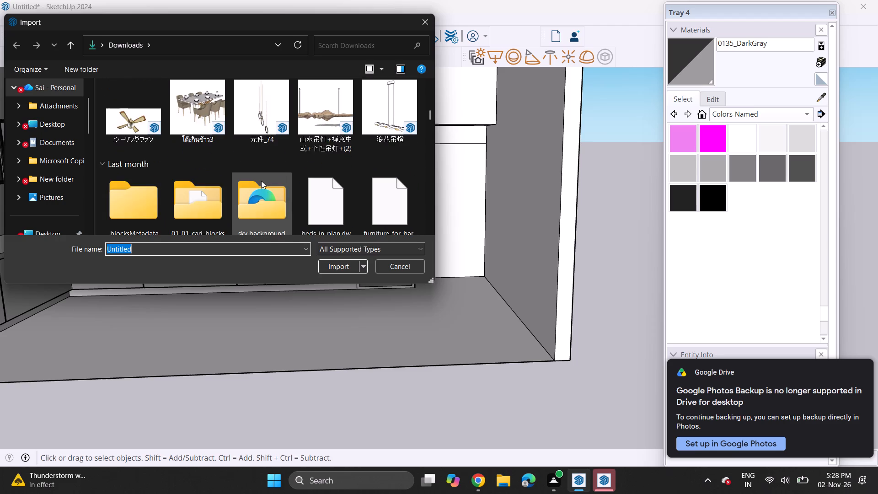
scroll(261, 181, up, 8)
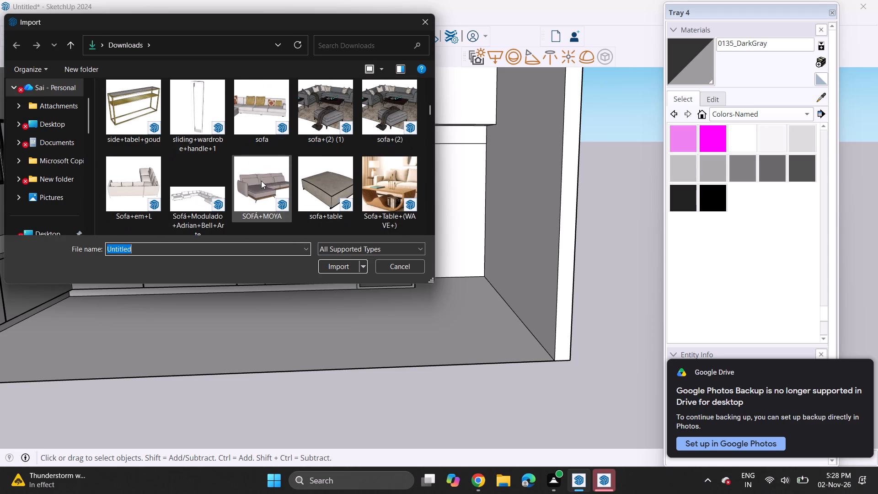
scroll(261, 181, up, 3)
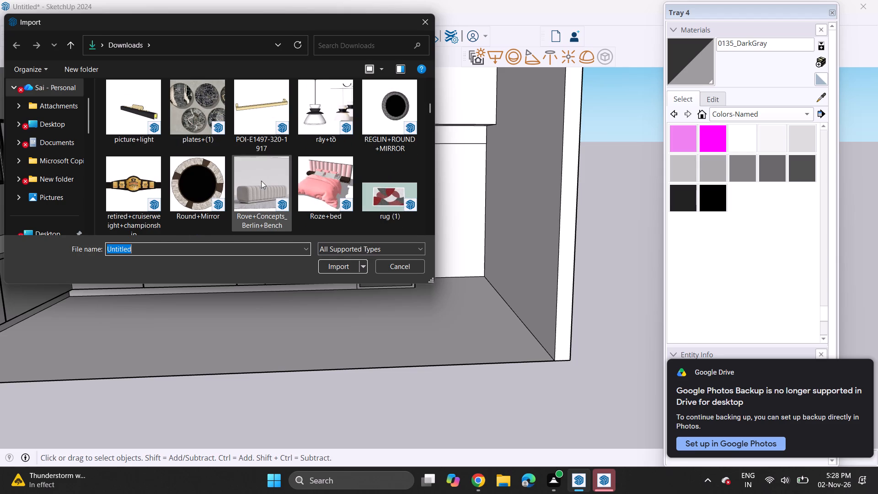
scroll(261, 181, up, 3)
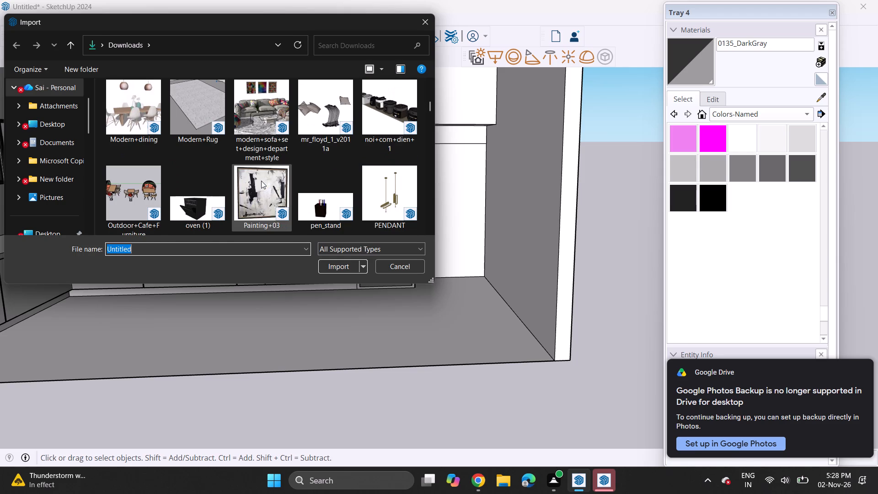
scroll(261, 181, up, 7)
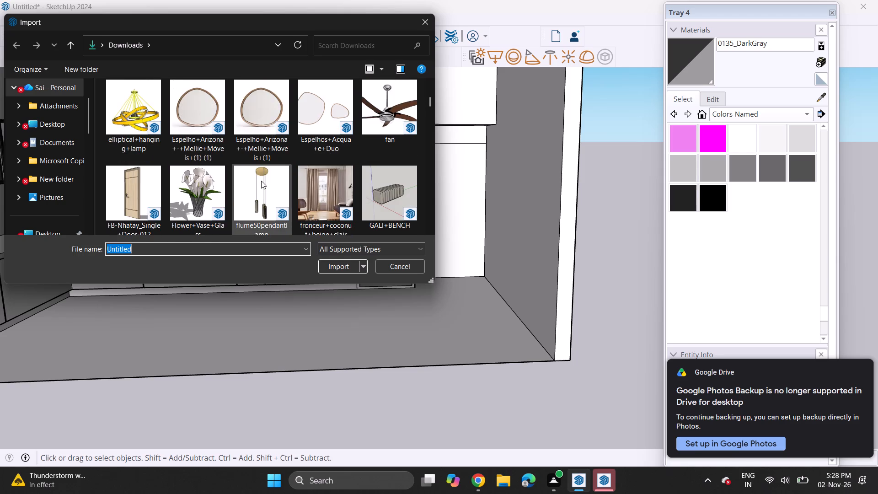
scroll(261, 181, up, 3)
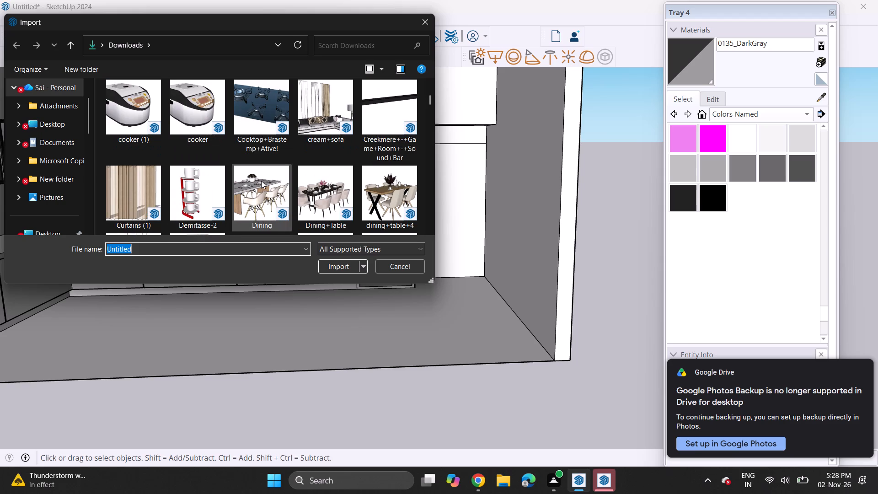
scroll(261, 181, up, 4)
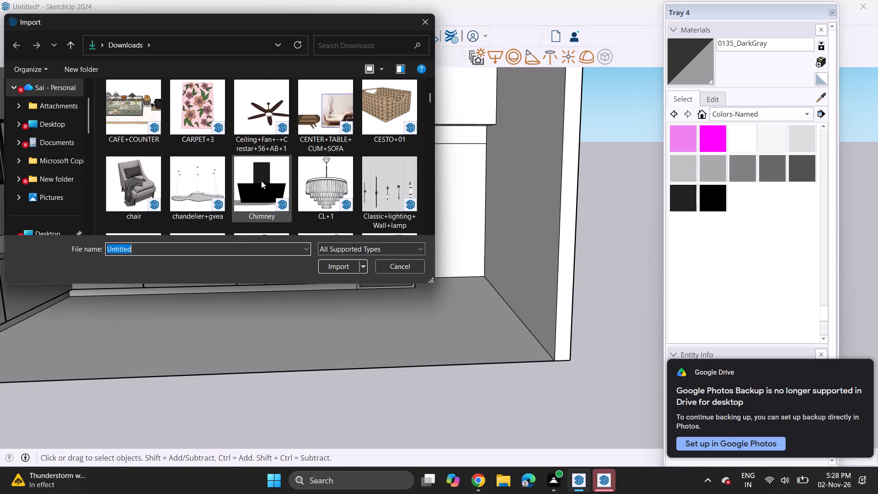
scroll(261, 181, up, 1)
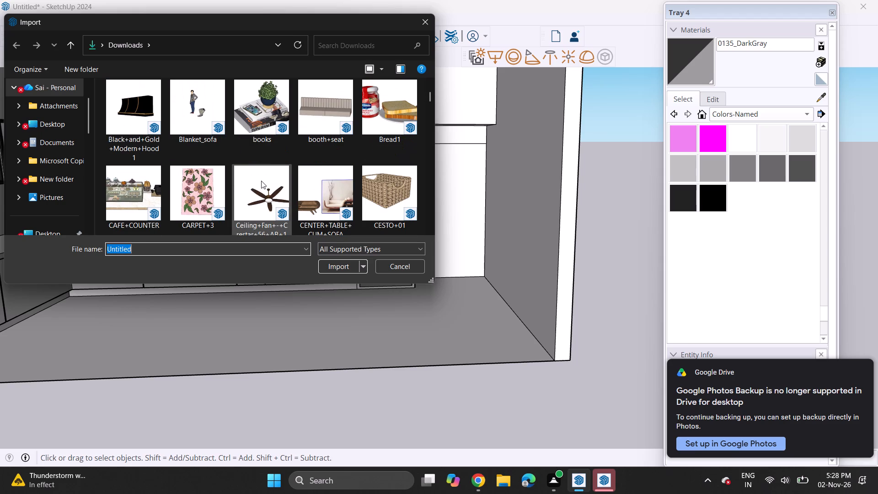
scroll(261, 181, up, 2)
scroll(261, 181, down, 7)
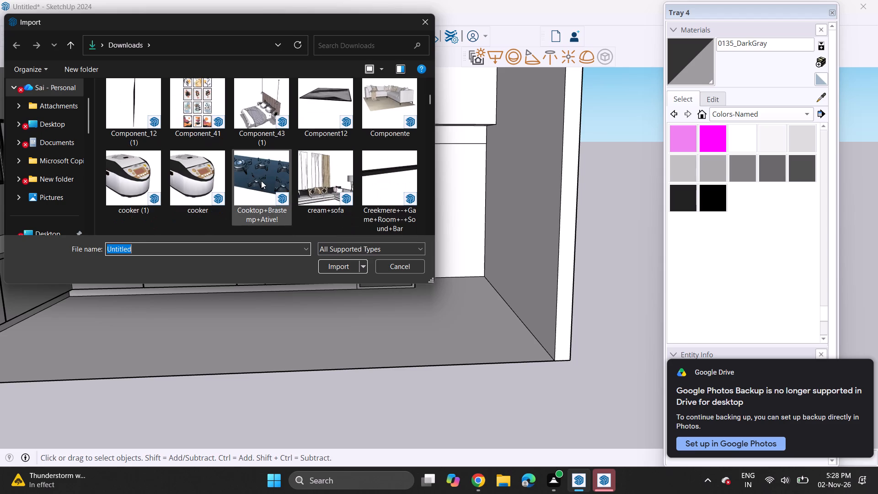
scroll(261, 181, down, 6)
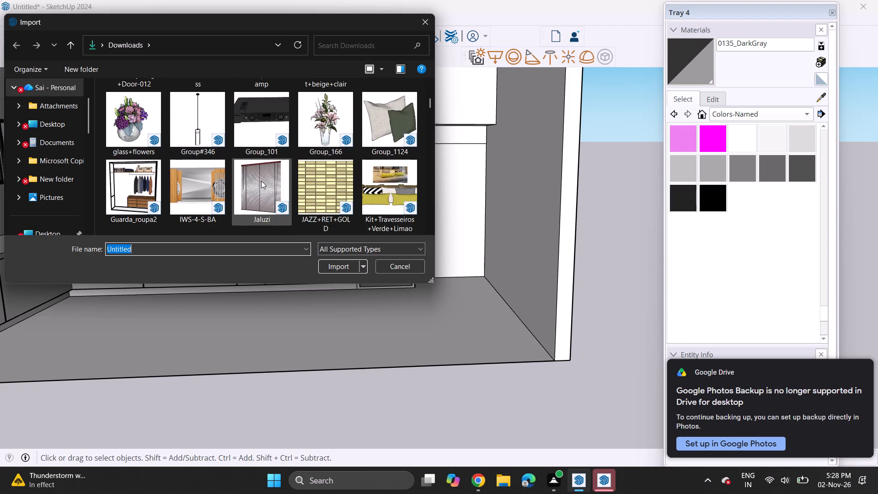
scroll(261, 181, down, 4)
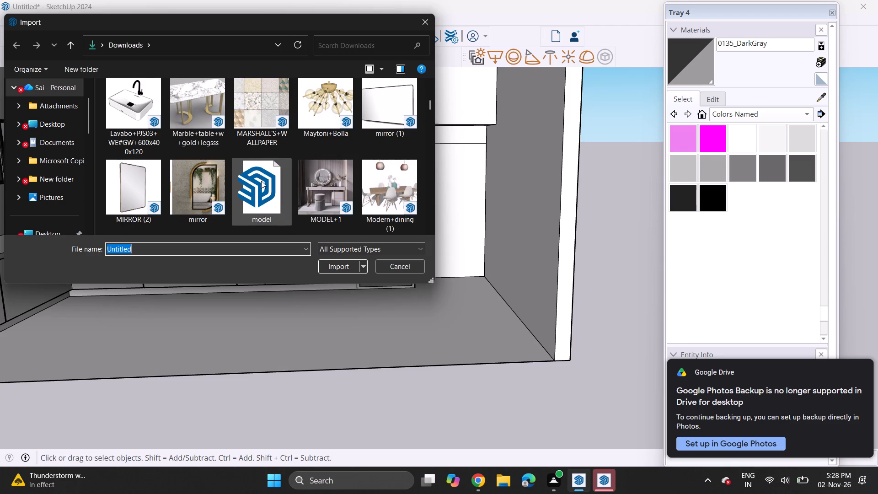
scroll(261, 181, down, 5)
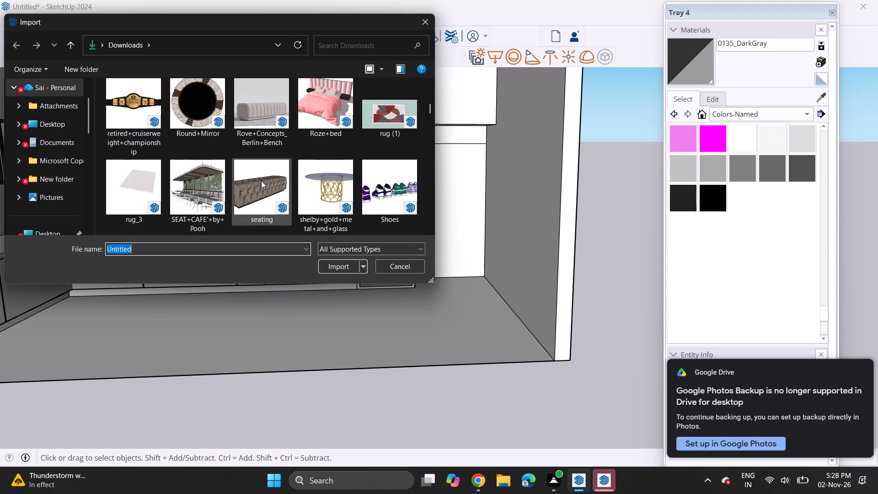
scroll(261, 181, down, 2)
scroll(261, 181, up, 3)
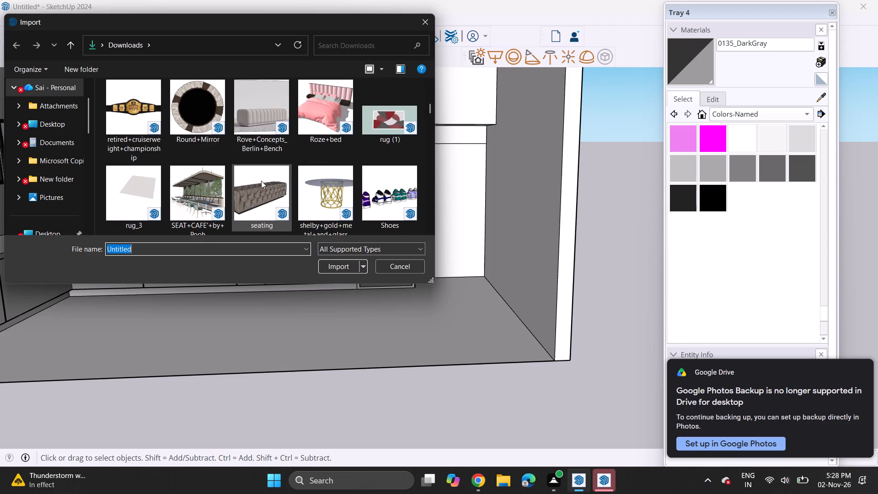
scroll(261, 181, down, 11)
scroll(261, 181, up, 1)
scroll(261, 181, down, 2)
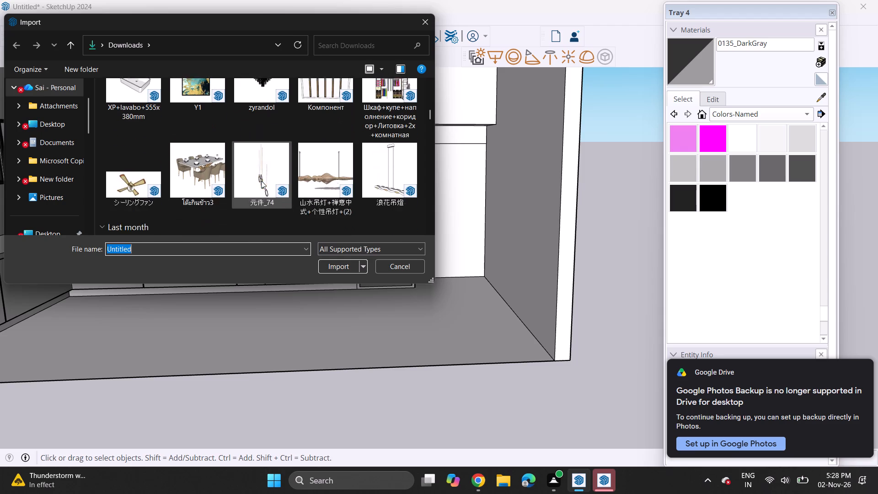
scroll(261, 181, down, 2)
scroll(261, 181, up, 11)
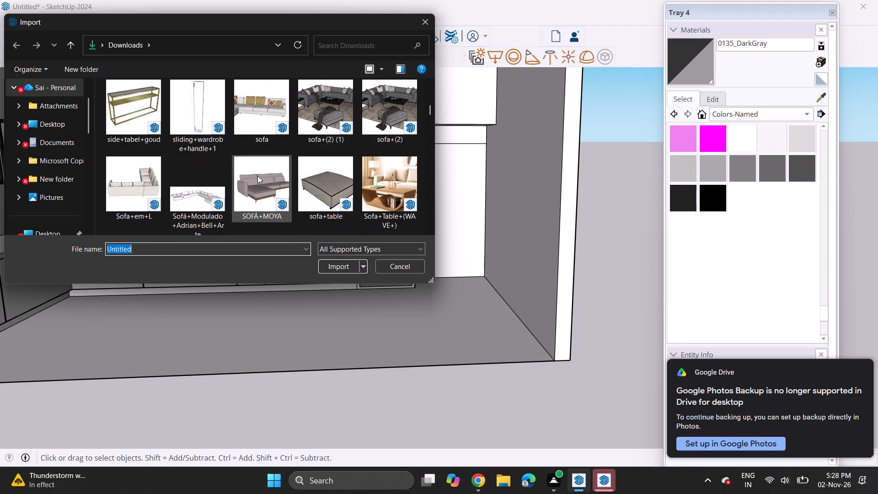
scroll(257, 176, up, 11)
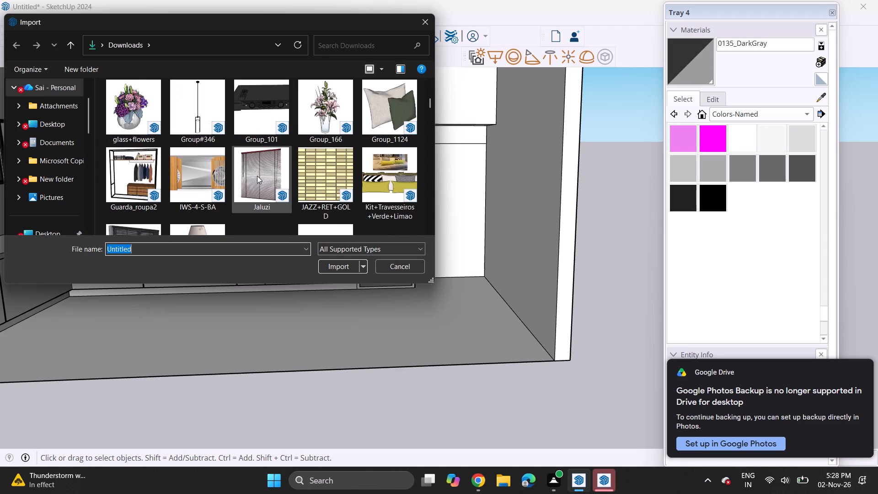
scroll(257, 176, up, 6)
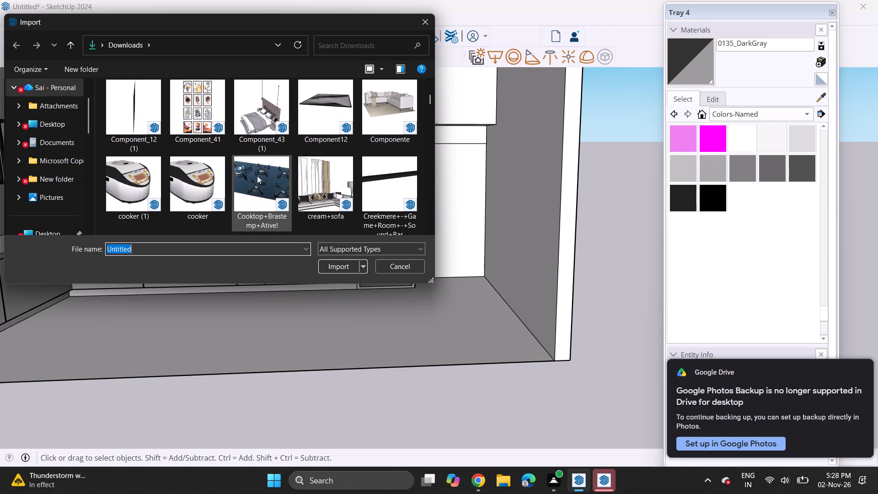
scroll(257, 176, up, 4)
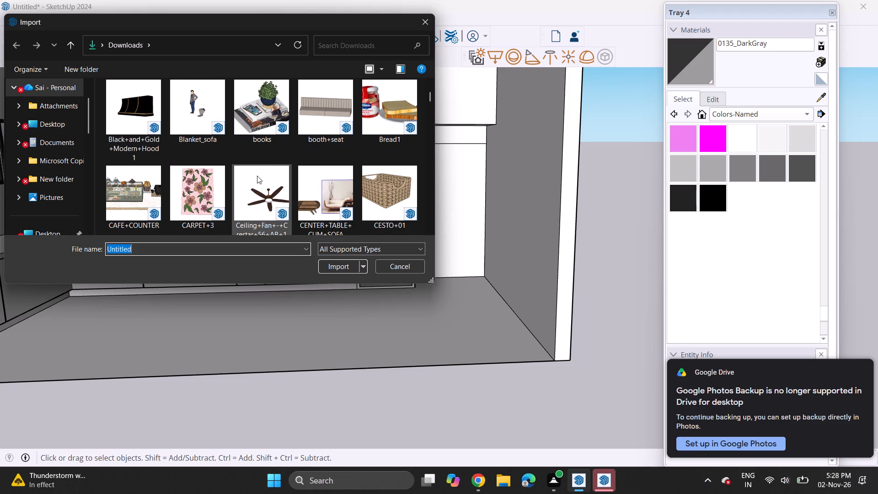
Import the B36CD50SNS_tradeCAD refrigerator from Downloads, place it in the floor-level recess beside the tall oven cabinet, and deselect it.
scroll(257, 176, up, 4)
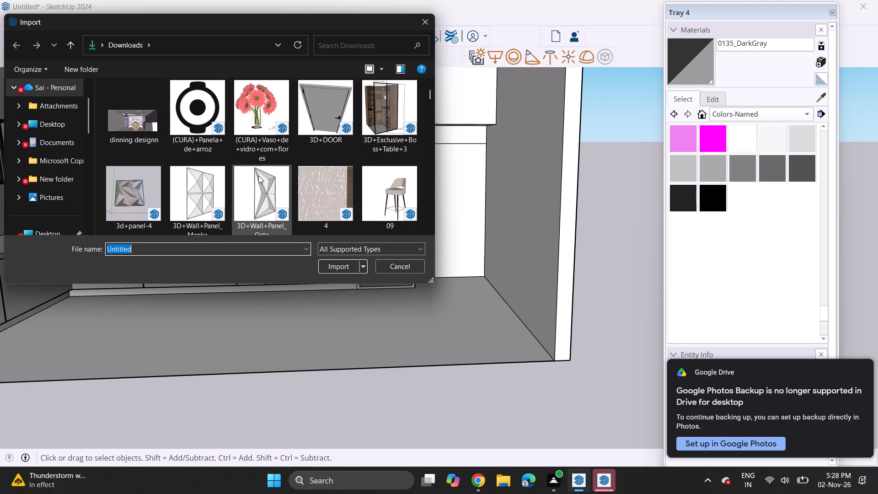
scroll(258, 176, up, 5)
scroll(258, 176, down, 4)
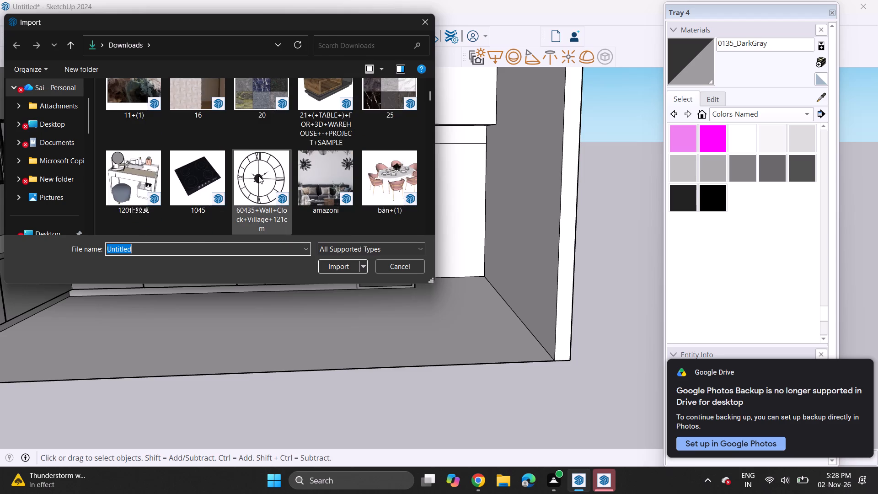
scroll(258, 176, down, 20)
scroll(258, 176, down, 5)
scroll(258, 176, up, 1)
scroll(258, 176, down, 18)
scroll(258, 176, down, 5)
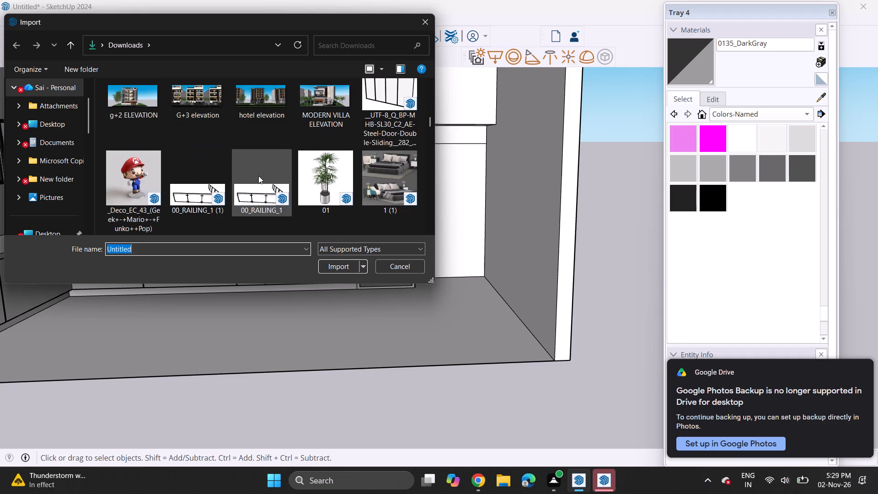
scroll(258, 176, down, 3)
scroll(258, 176, up, 1)
scroll(258, 176, down, 5)
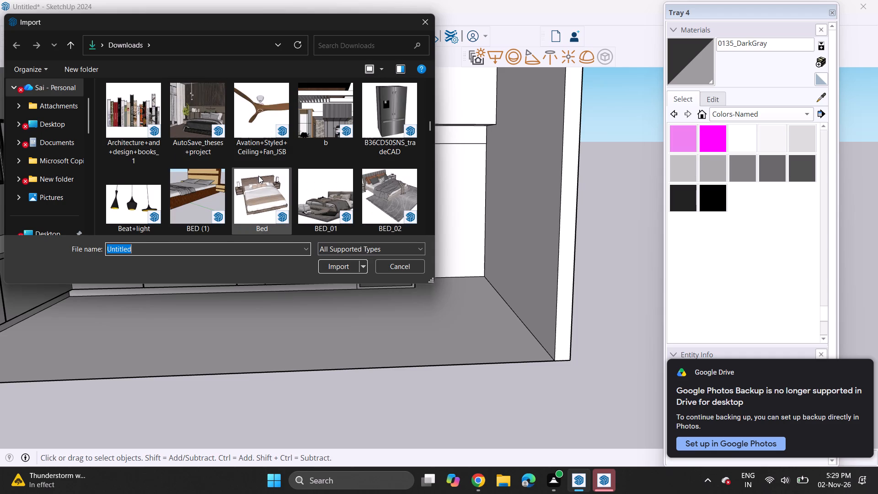
click(373, 123)
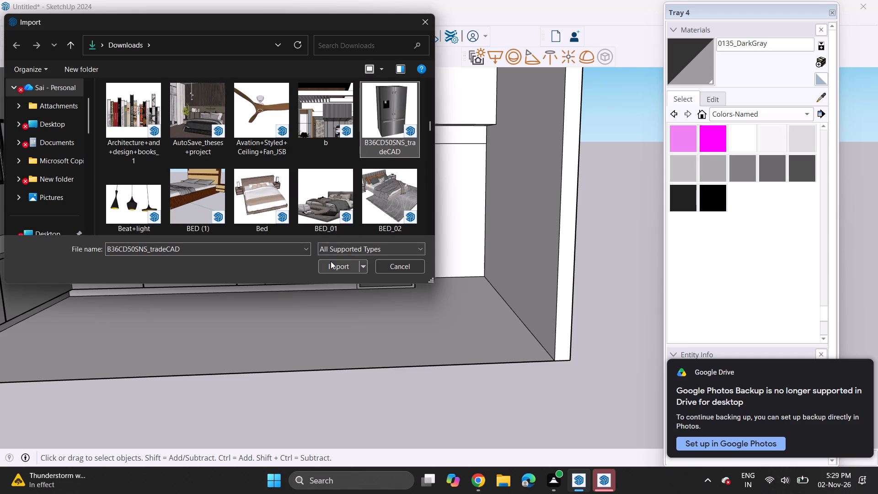
click(331, 263)
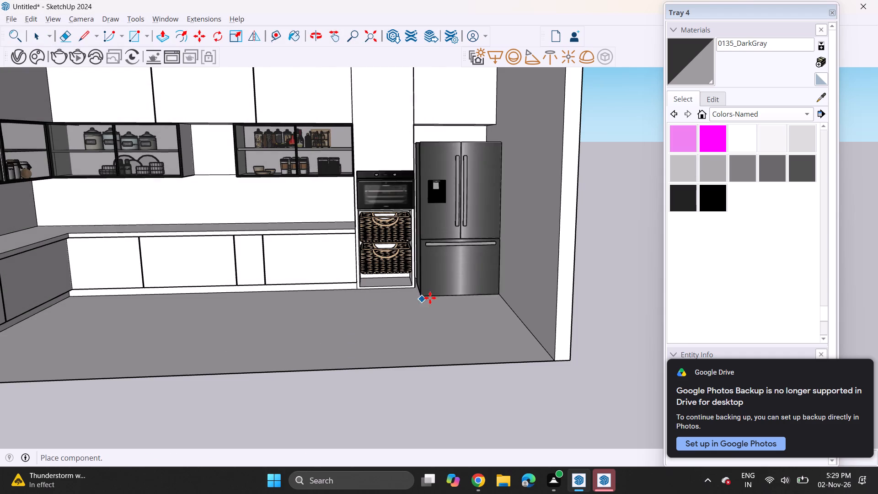
click(417, 286)
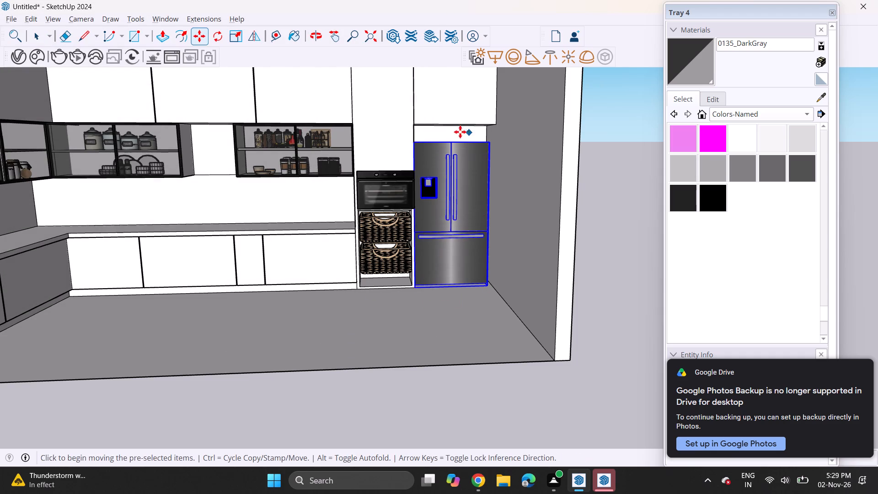
key(space)
click(585, 199)
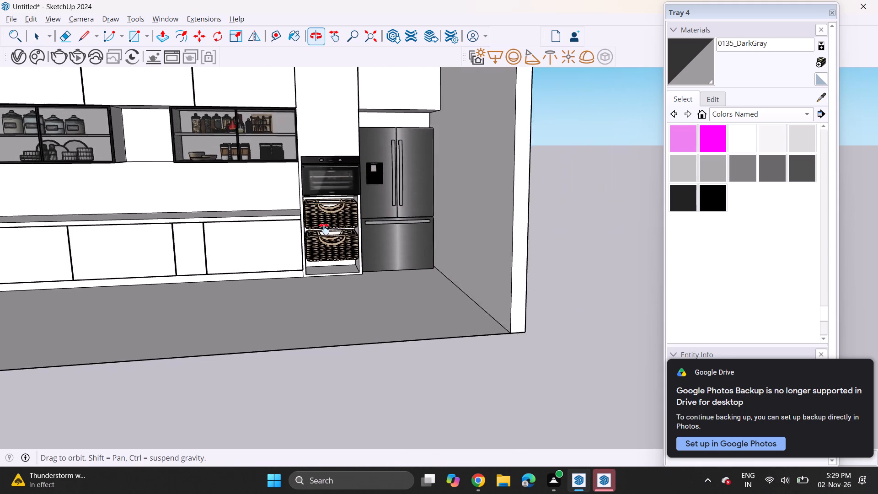
Import the Bread1 model from Downloads and place it on the countertop near the tall oven cabinet.
middle_drag(423, 247, 375, 278)
scroll(365, 222, up, 5)
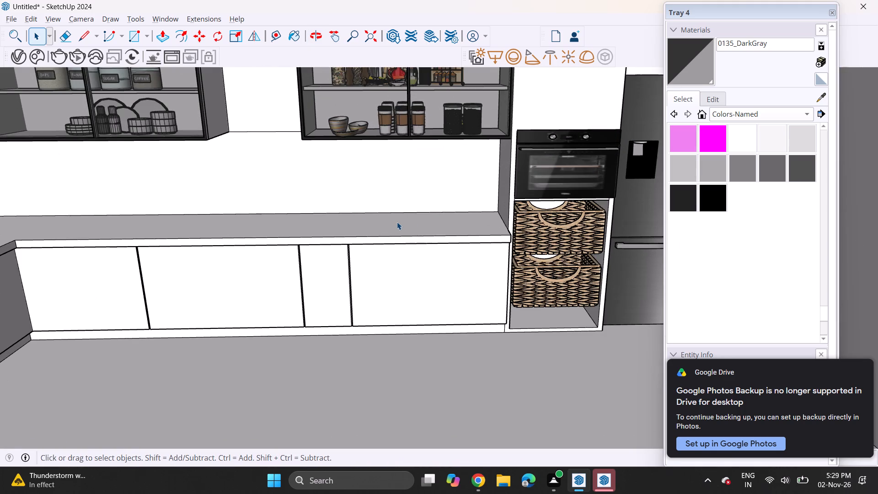
scroll(397, 222, up, 2)
click(11, 16)
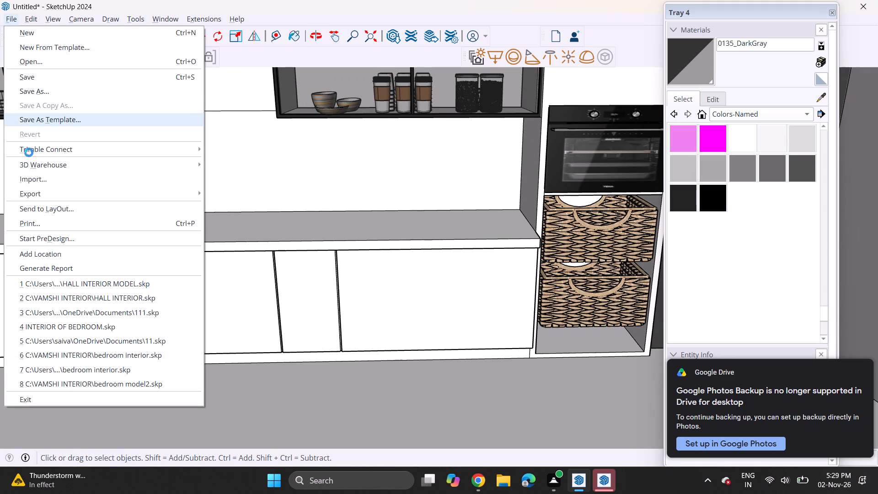
click(81, 178)
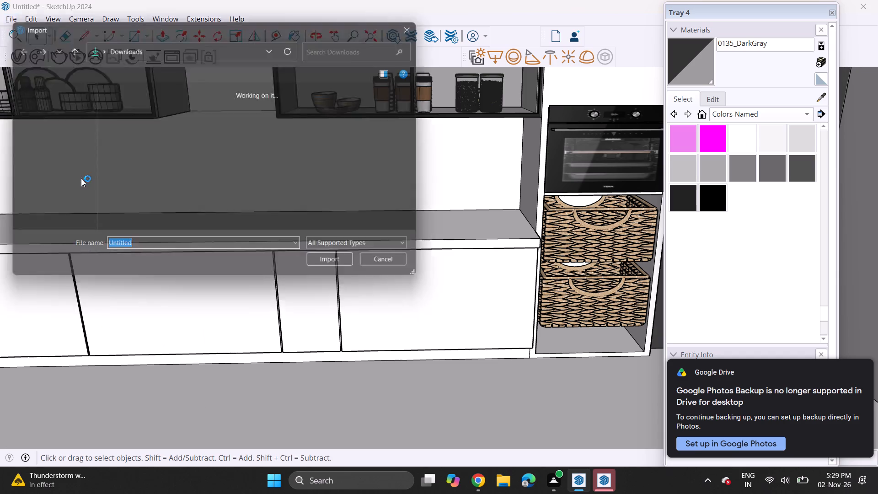
scroll(232, 156, down, 6)
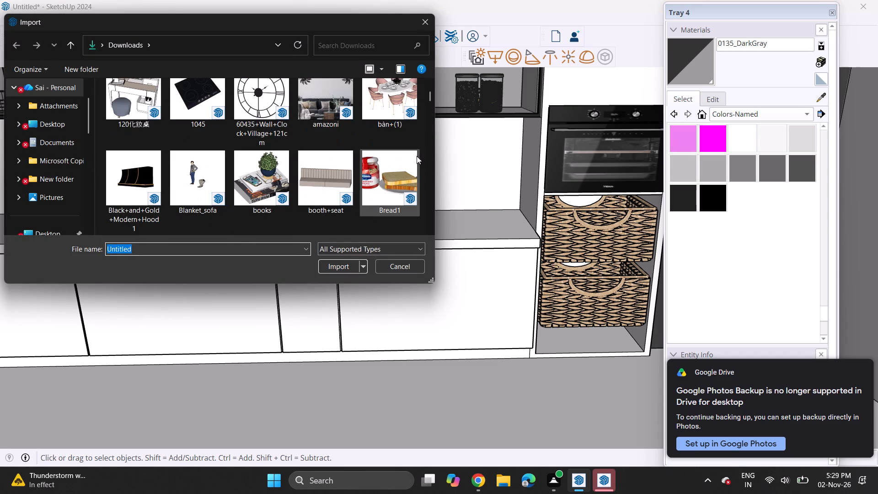
click(380, 175)
click(334, 265)
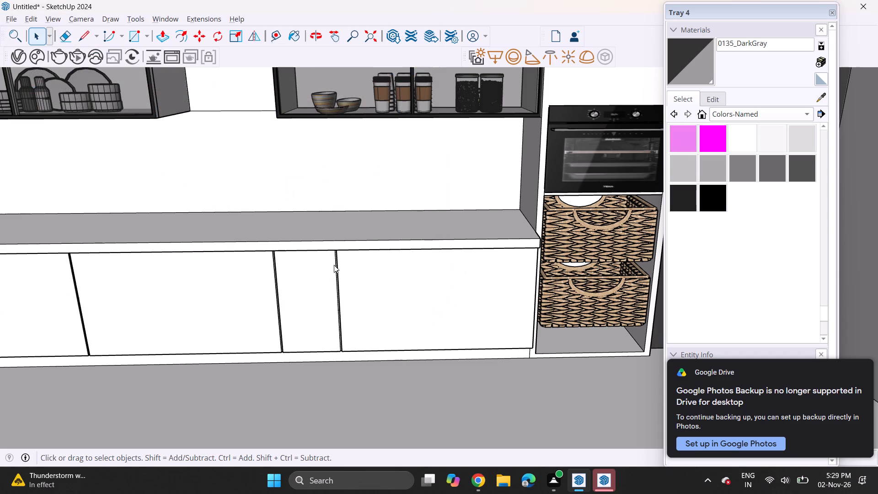
click(529, 263)
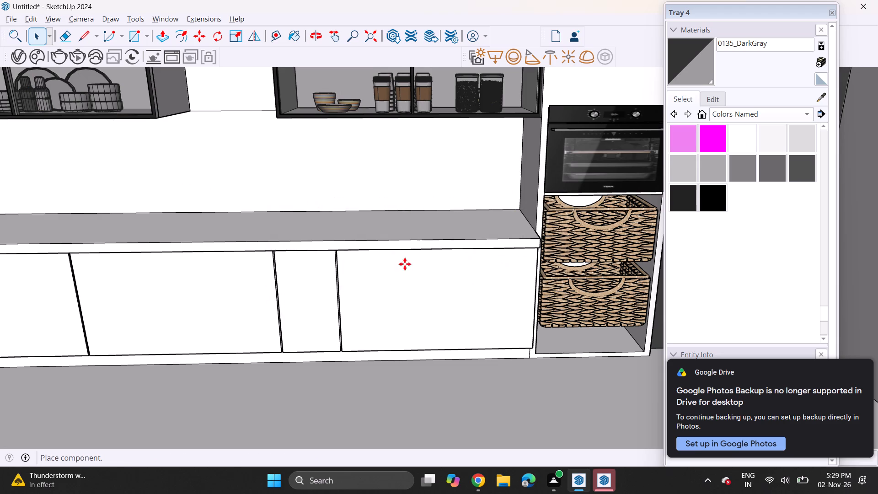
click(456, 234)
Import the Fruit bowl model from Downloads and place it on the countertop beside the jam jar and bread.
click(6, 19)
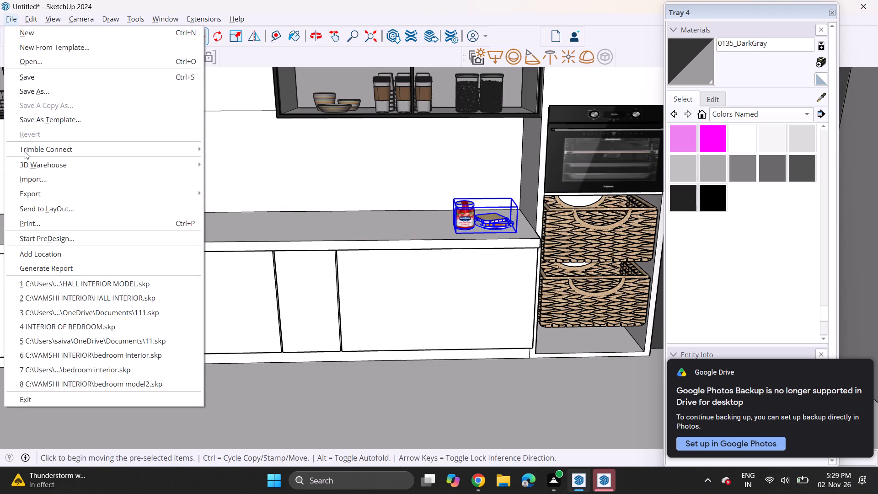
click(35, 176)
scroll(251, 144, down, 13)
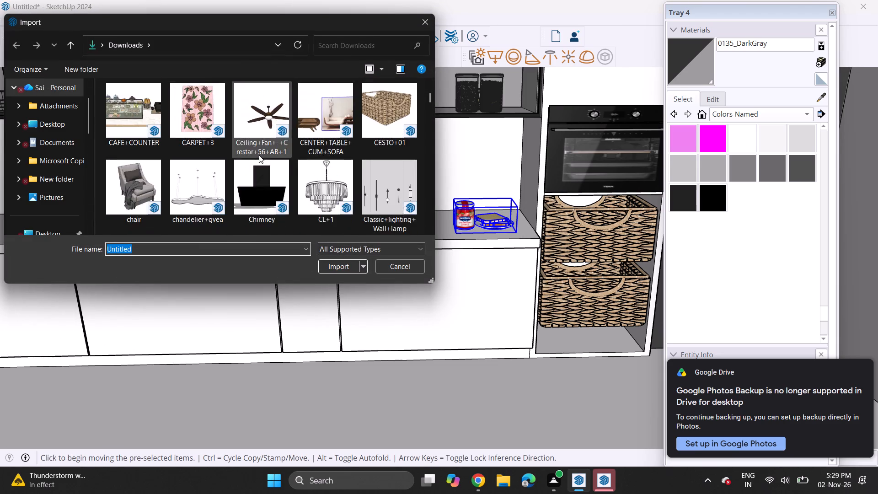
scroll(259, 155, down, 20)
scroll(257, 156, down, 13)
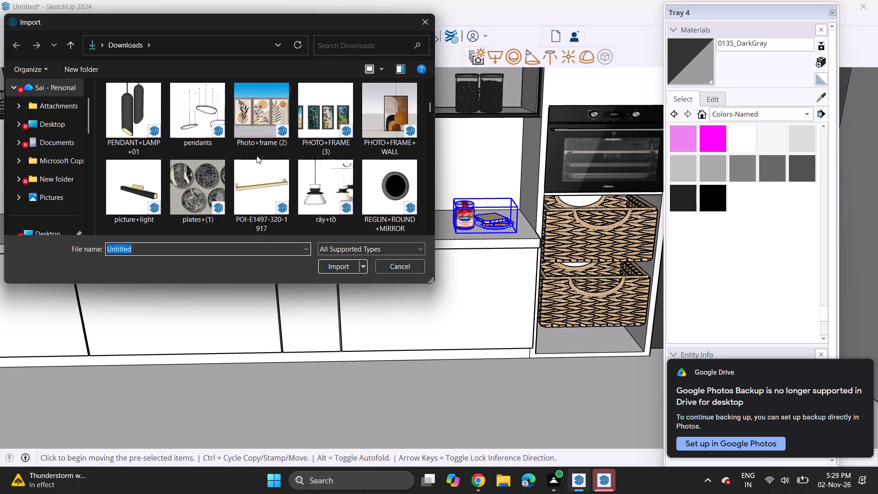
scroll(257, 156, down, 18)
scroll(258, 156, down, 6)
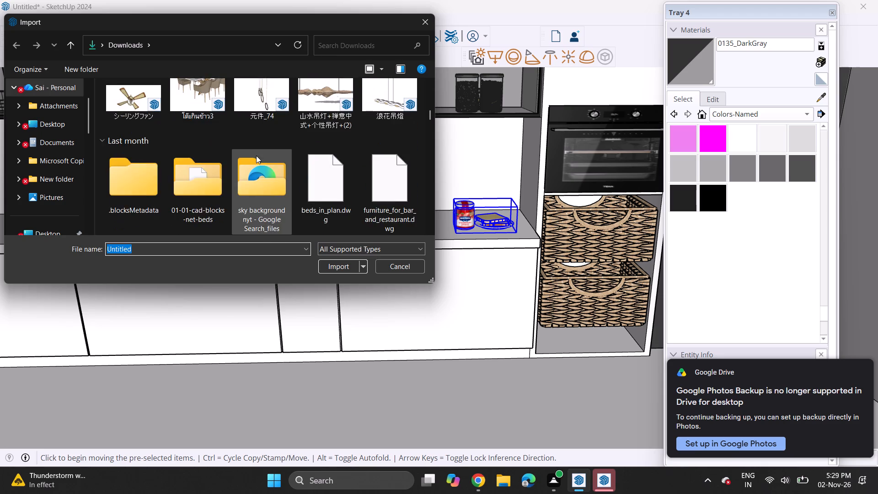
scroll(256, 156, down, 18)
scroll(256, 156, down, 5)
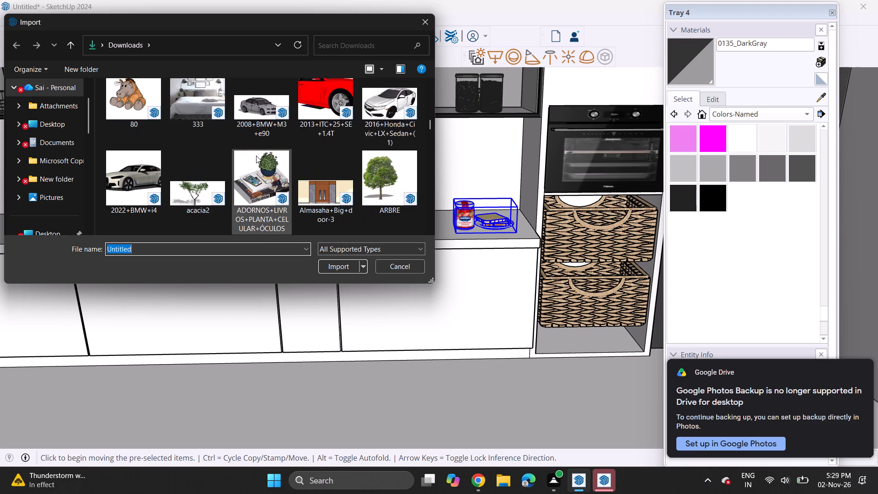
scroll(256, 156, down, 9)
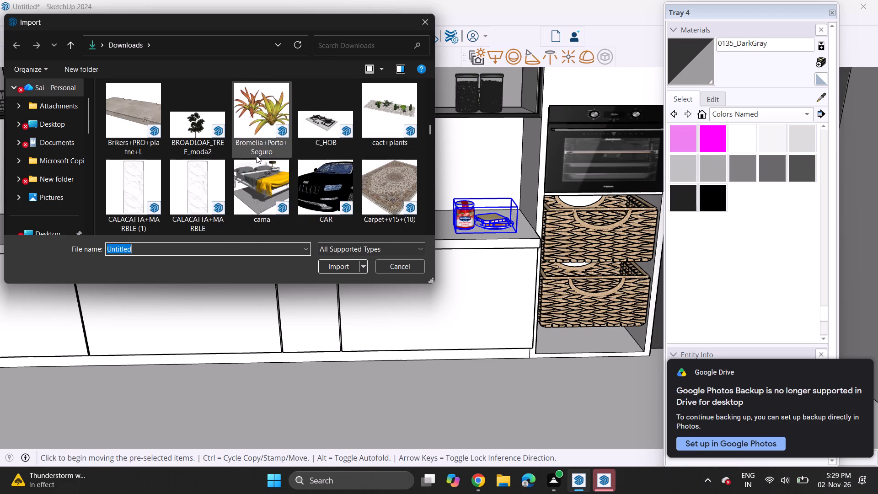
scroll(256, 156, down, 9)
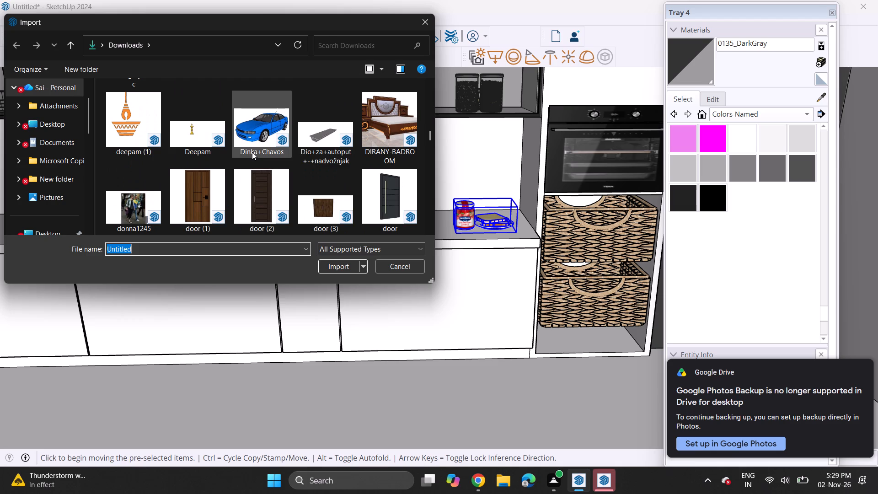
scroll(252, 152, down, 4)
scroll(363, 166, down, 1)
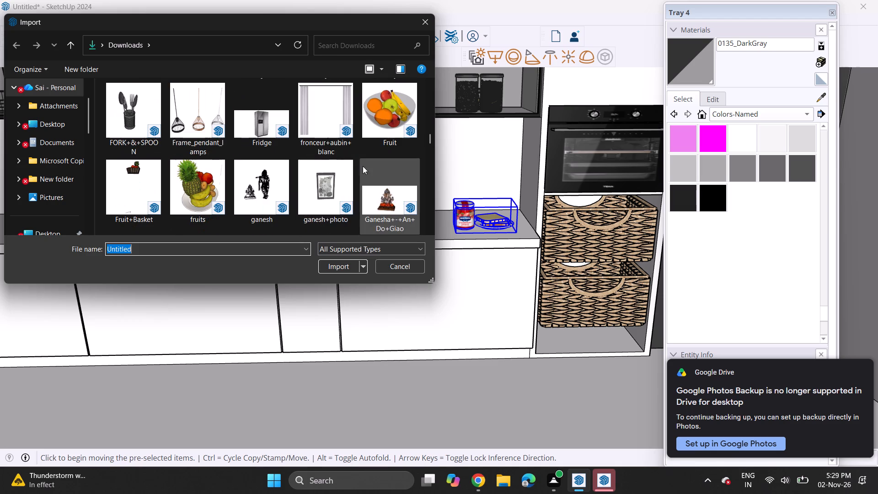
click(205, 167)
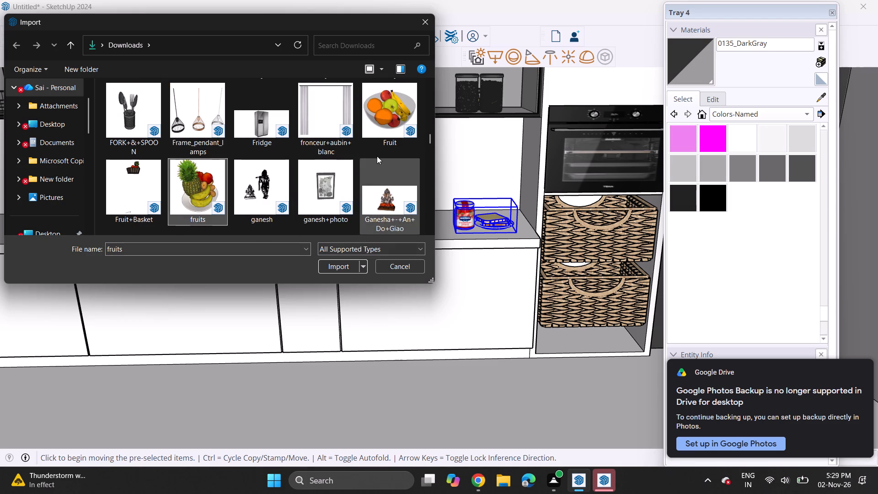
click(383, 124)
click(340, 267)
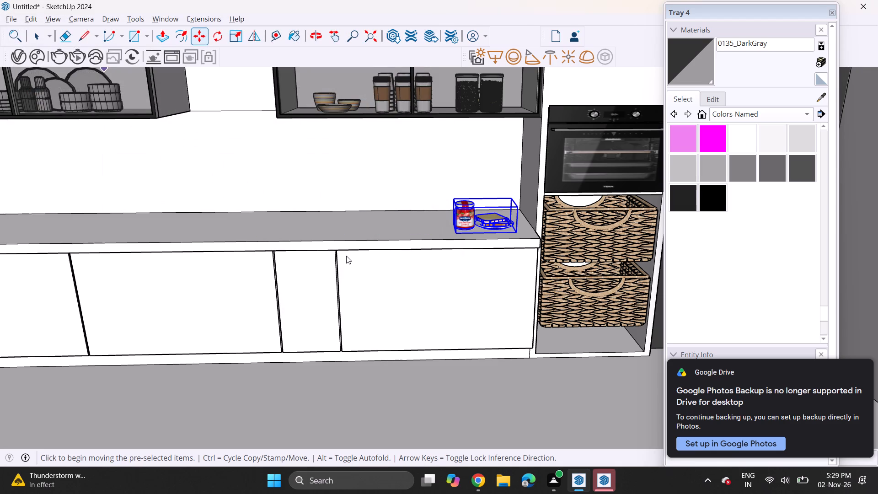
click(542, 268)
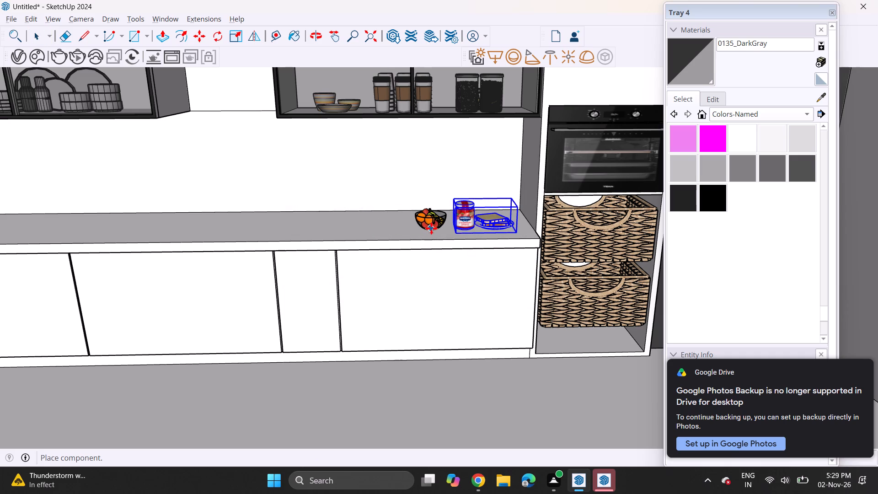
click(431, 231)
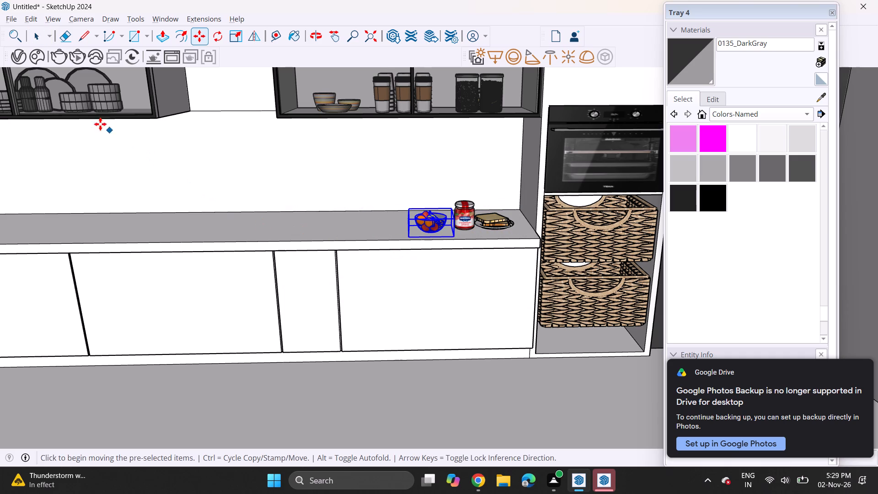
Start a model import and browse the Downloads folder thumbnails for a kitchen sink model.
click(11, 18)
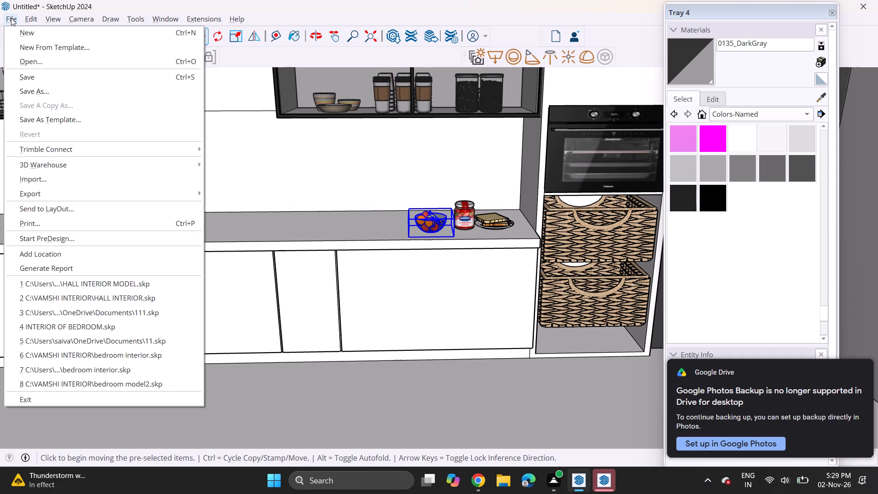
click(98, 181)
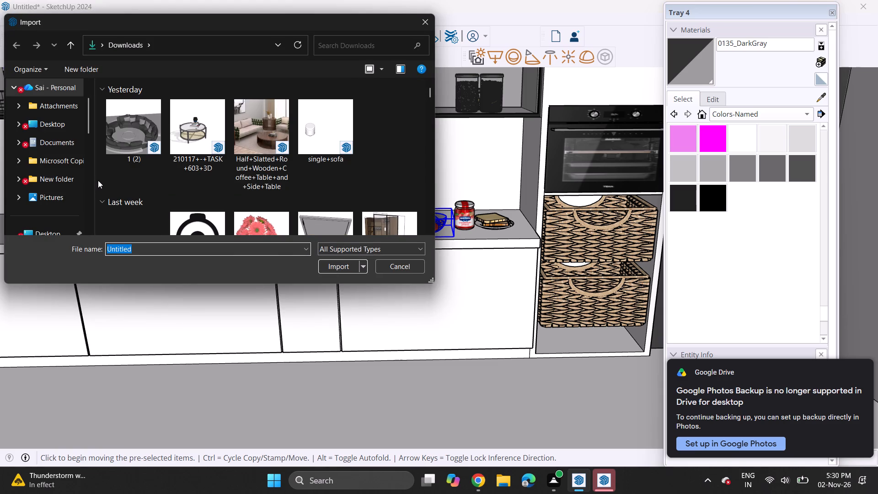
scroll(157, 136, down, 9)
scroll(176, 148, up, 4)
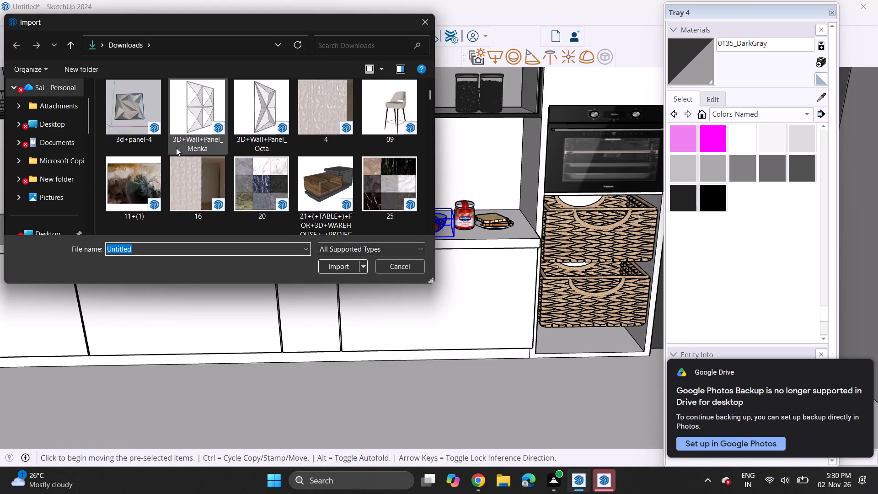
scroll(176, 148, down, 4)
scroll(235, 156, down, 4)
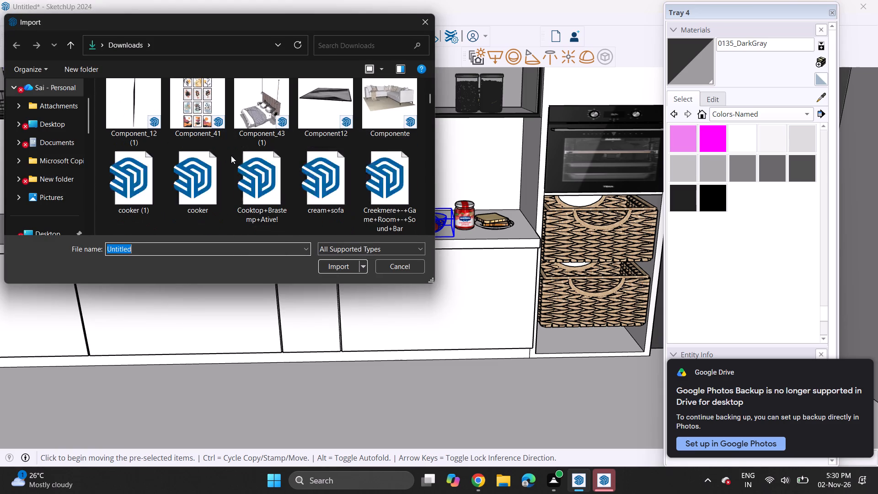
scroll(231, 156, down, 3)
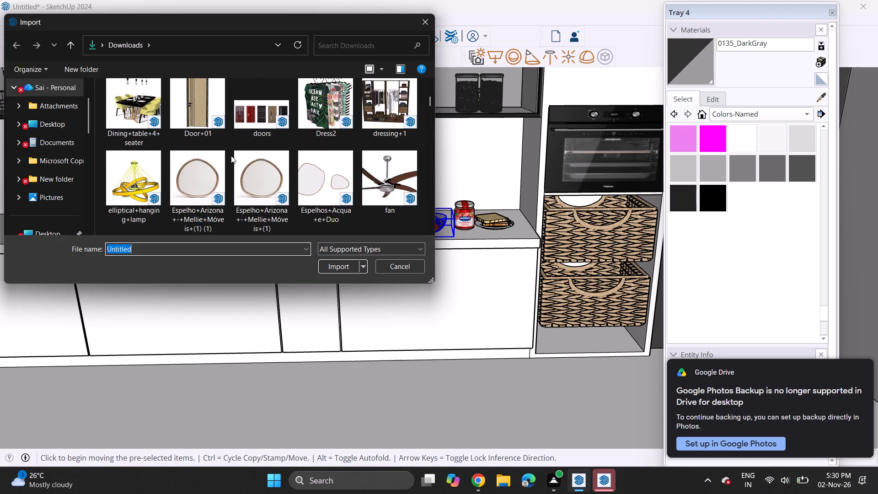
scroll(231, 156, down, 6)
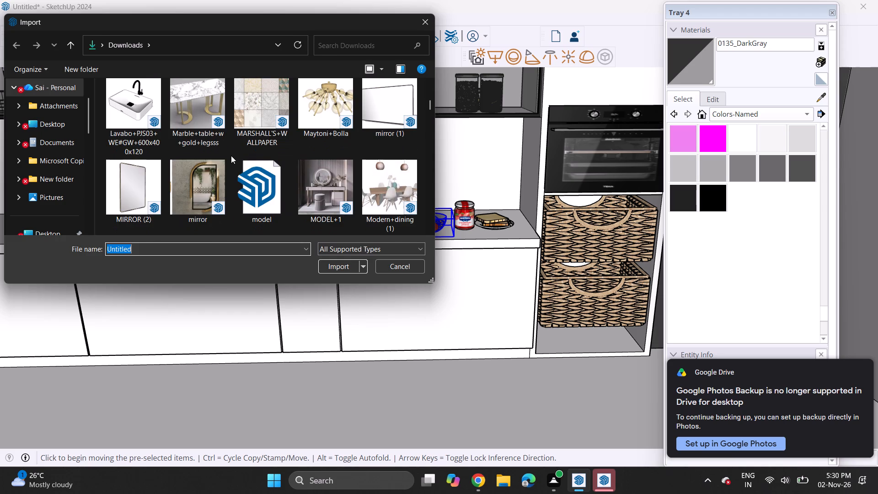
scroll(231, 156, down, 2)
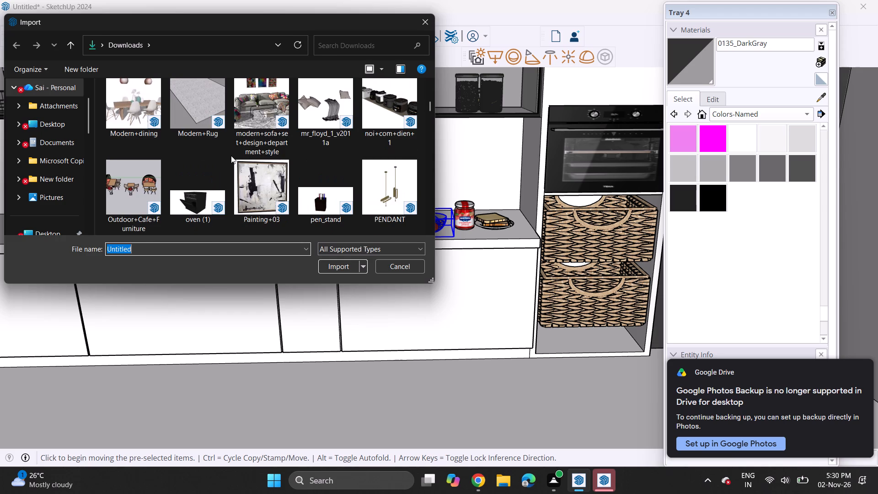
scroll(231, 156, down, 5)
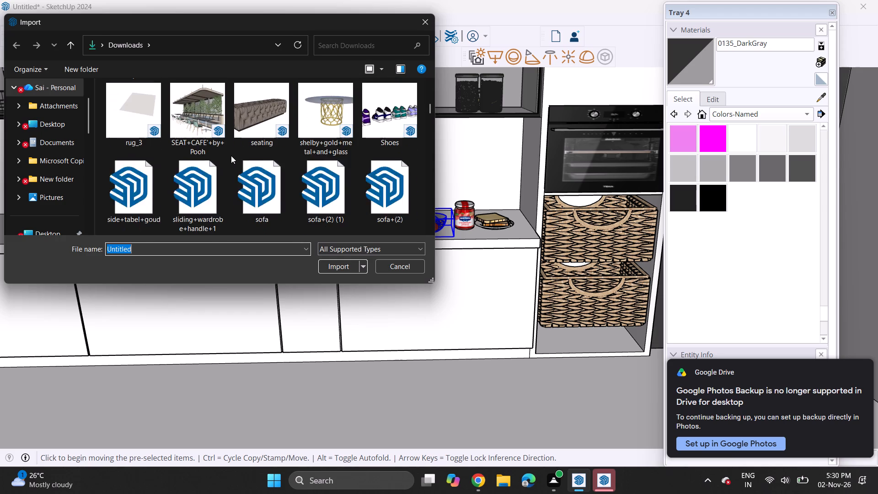
scroll(228, 154, down, 6)
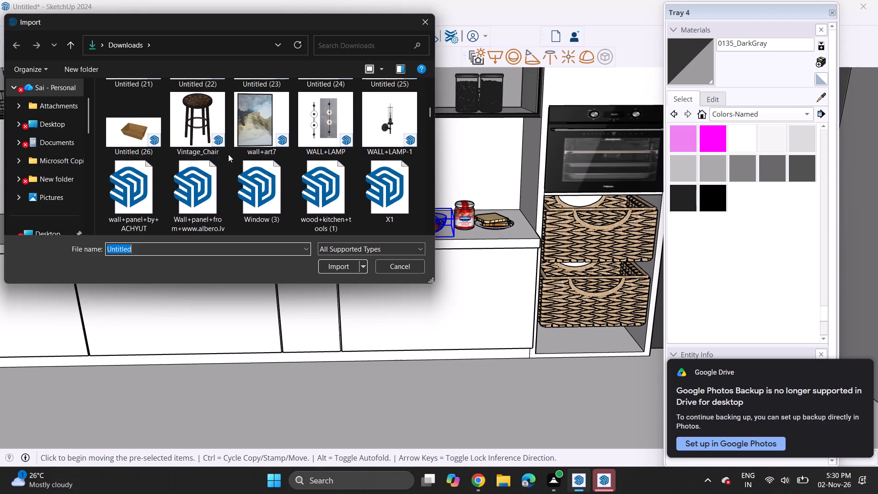
scroll(228, 154, down, 3)
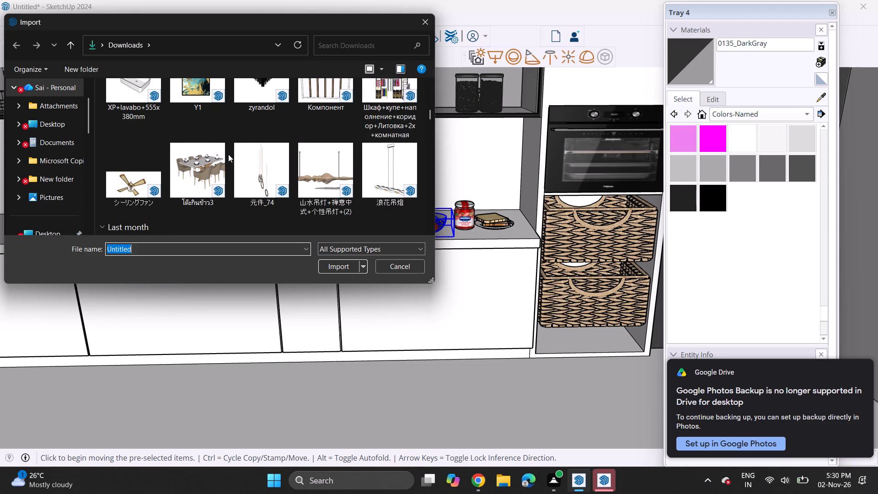
scroll(228, 154, down, 3)
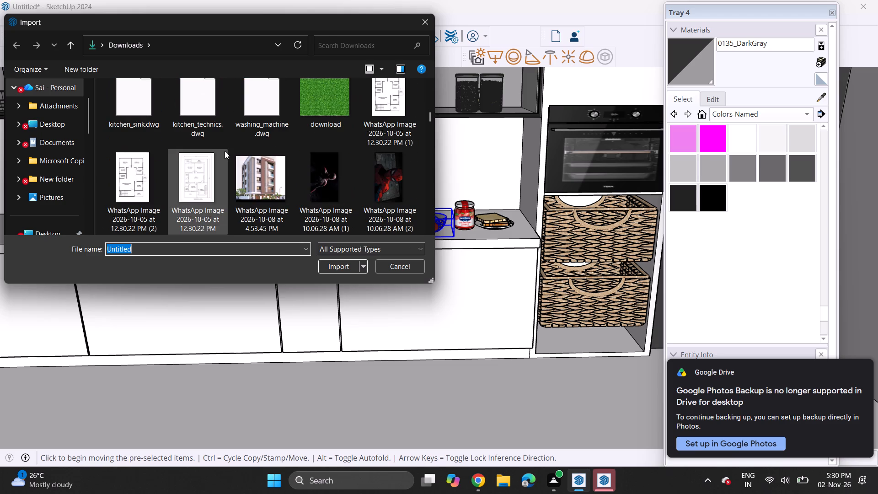
scroll(225, 151, down, 9)
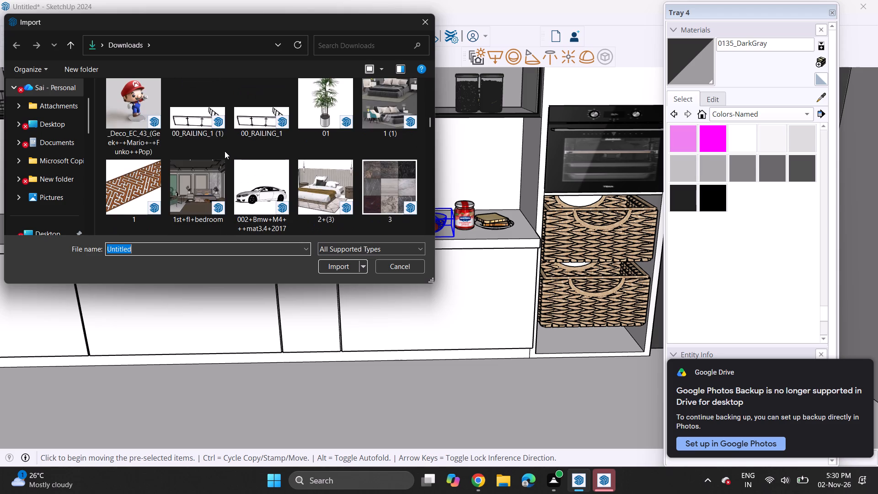
scroll(225, 151, down, 3)
scroll(225, 151, up, 1)
scroll(225, 151, down, 1)
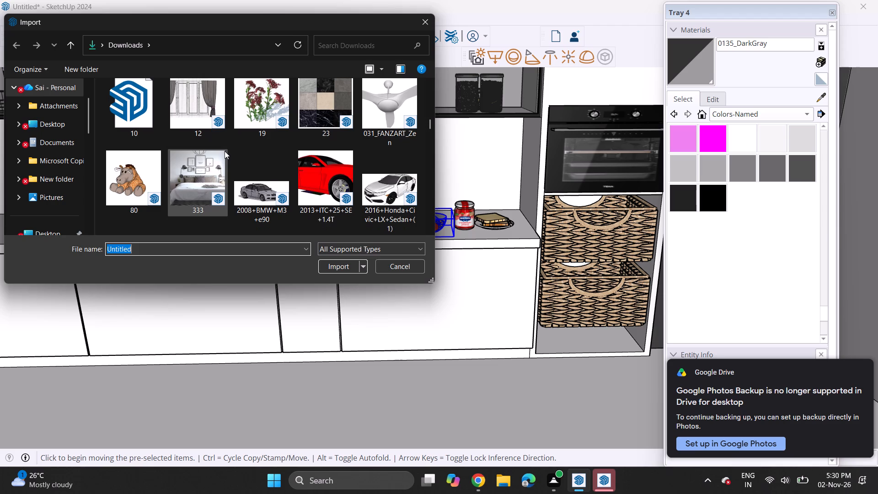
scroll(225, 151, down, 3)
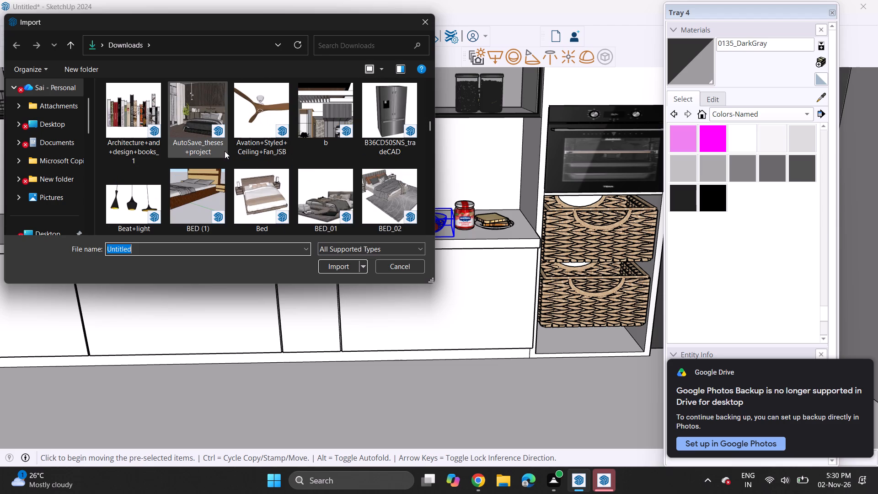
scroll(225, 151, down, 3)
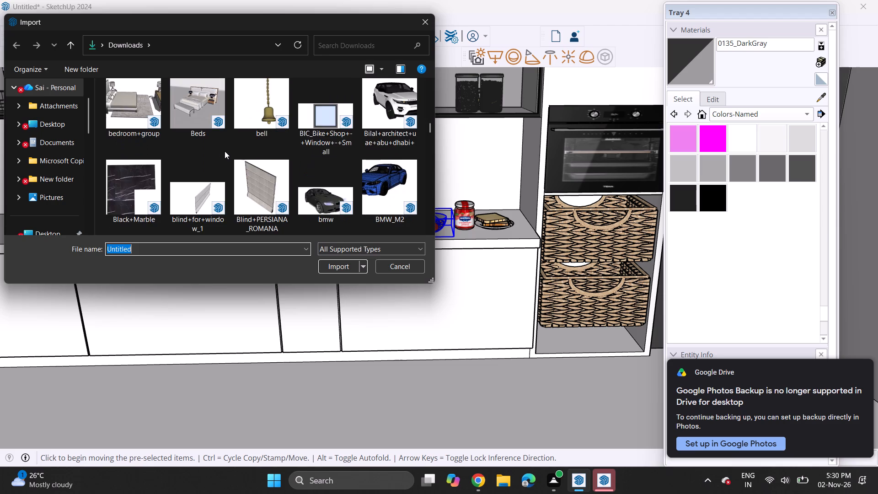
scroll(225, 151, down, 4)
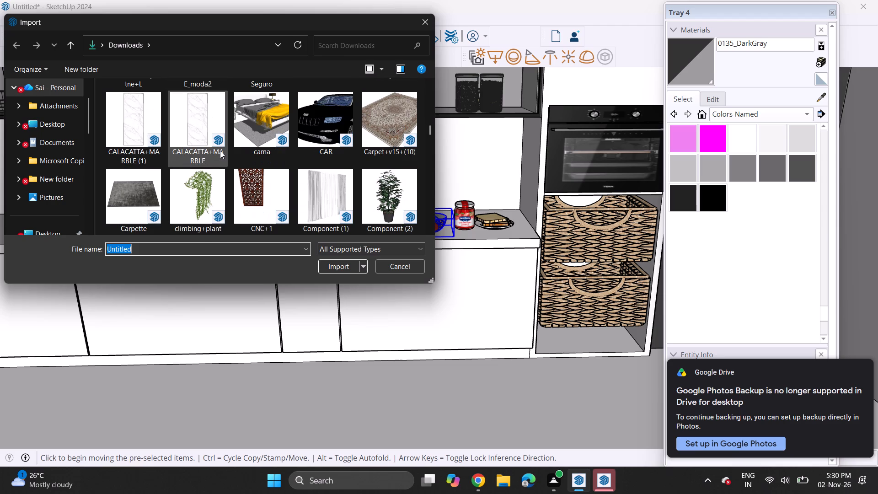
scroll(220, 150, down, 2)
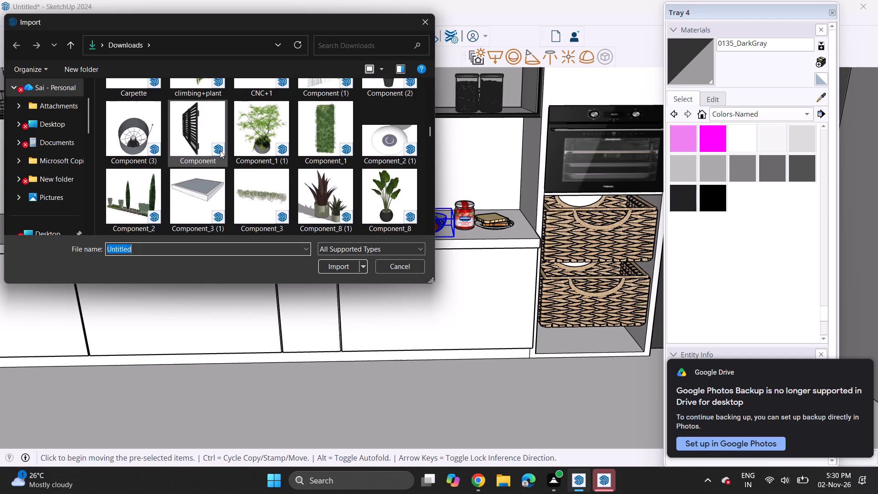
scroll(220, 150, down, 5)
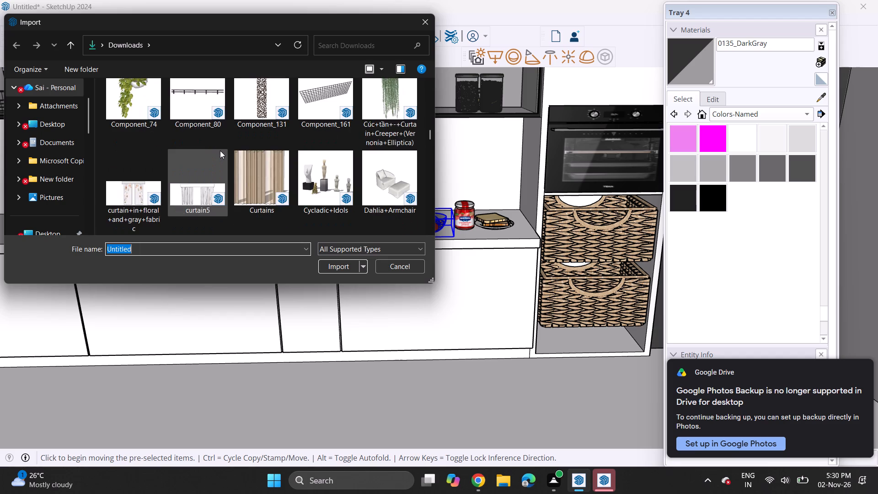
scroll(220, 150, down, 5)
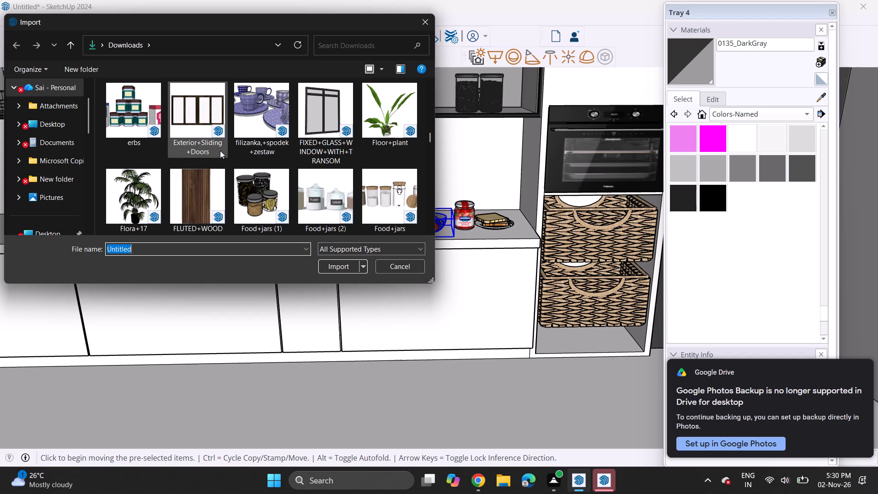
scroll(220, 150, down, 2)
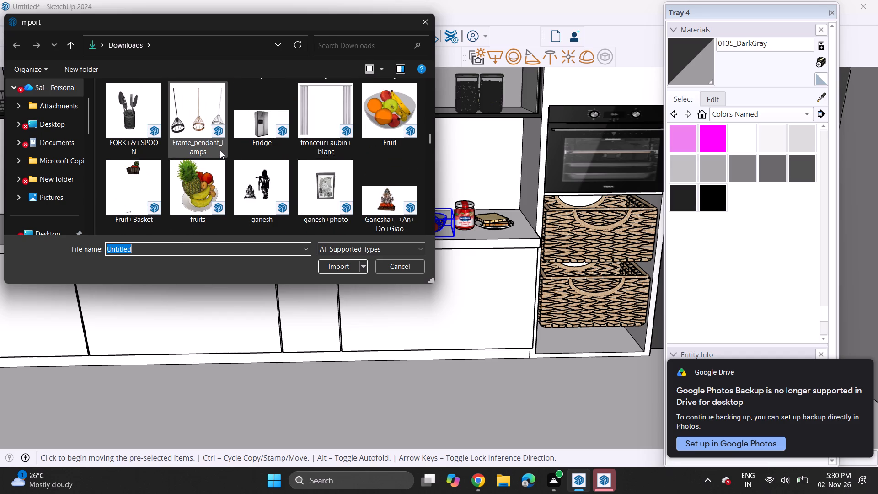
scroll(220, 150, down, 7)
scroll(220, 150, up, 7)
scroll(272, 156, up, 4)
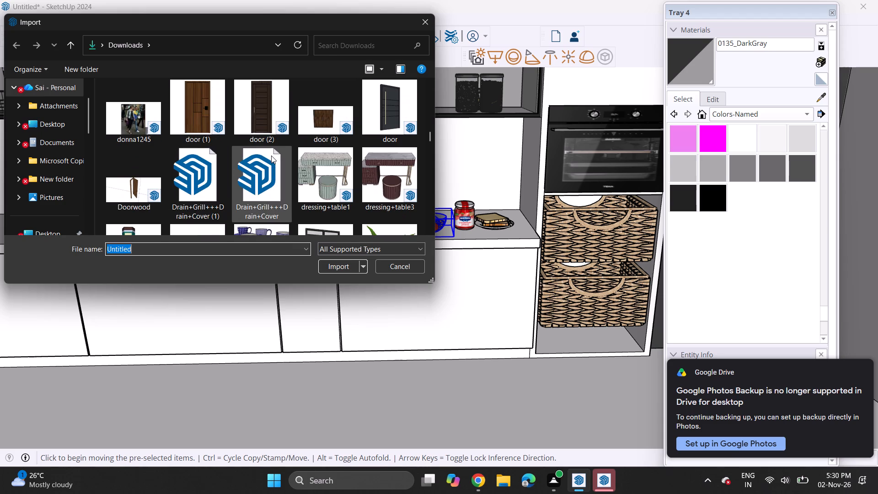
scroll(270, 156, up, 4)
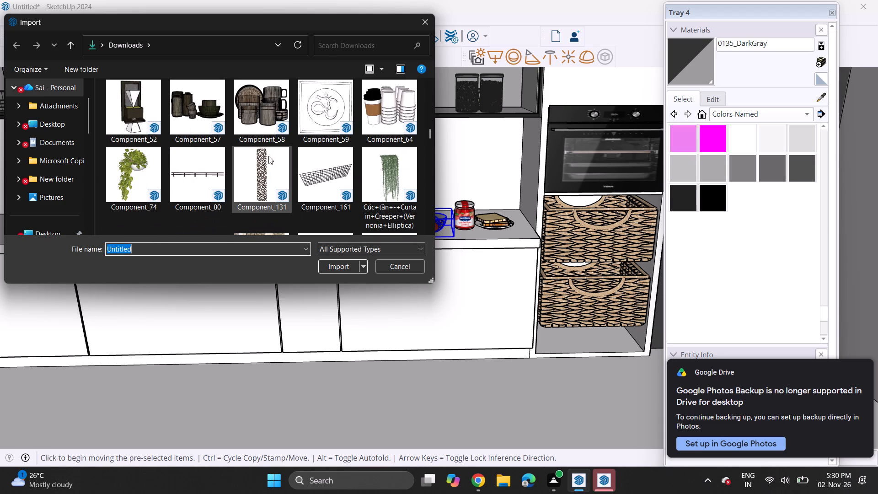
scroll(266, 154, up, 3)
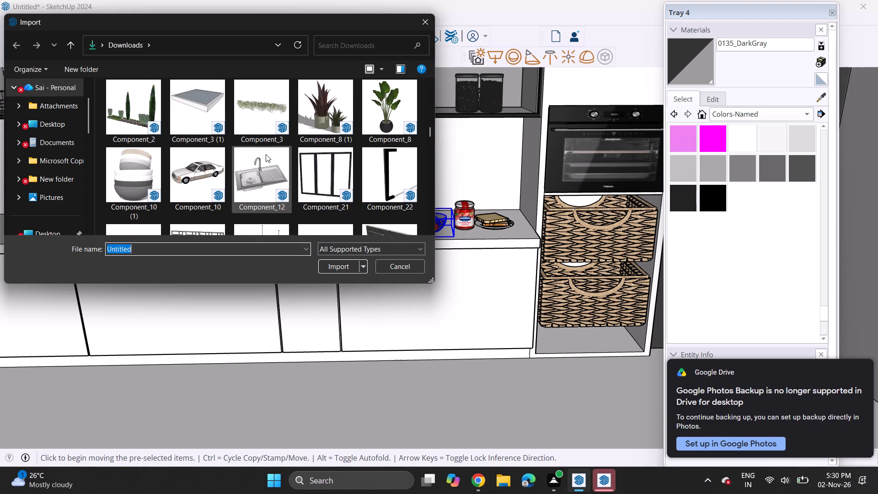
scroll(266, 154, up, 1)
scroll(266, 154, down, 1)
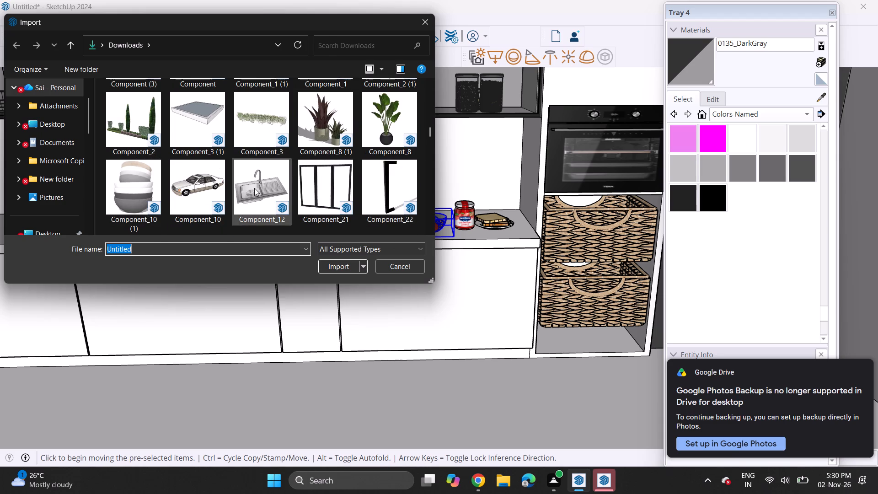
Import the Component_12 sink from Downloads and place it over the cutout at the open end of the side countertop.
click(254, 188)
click(342, 265)
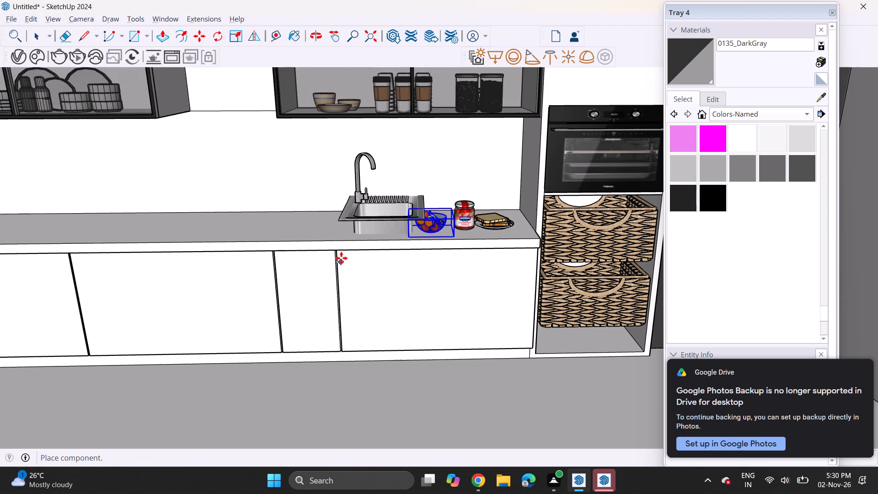
scroll(267, 360, down, 17)
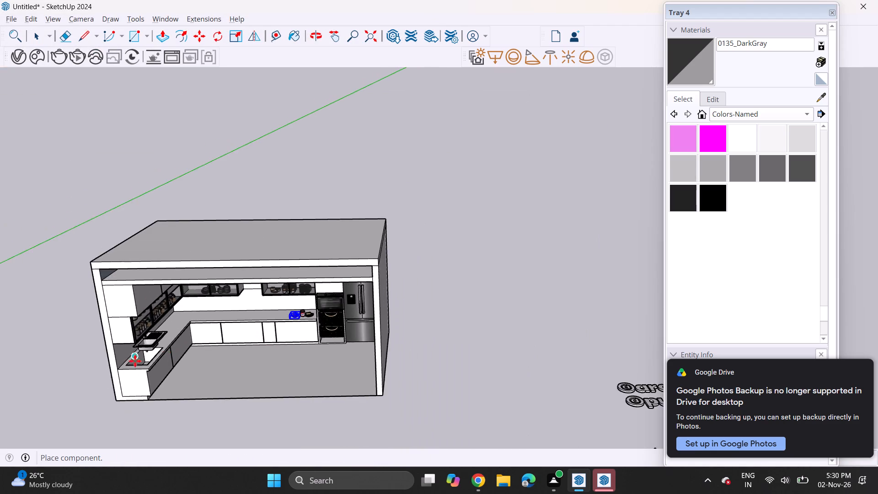
scroll(135, 361, up, 9)
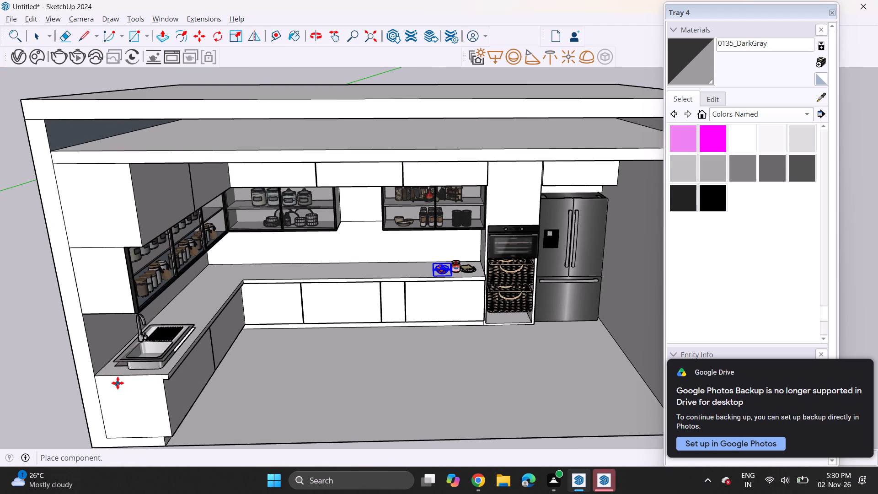
click(118, 382)
Move the sink roughly into line with the countertop cutout and raise its rim to the countertop surface.
scroll(174, 356, up, 9)
click(153, 362)
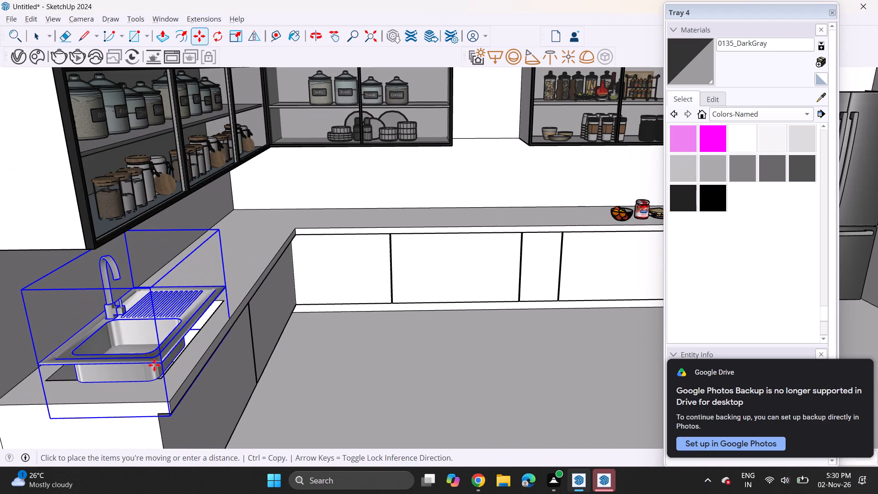
click(162, 392)
middle_drag(196, 334, 138, 372)
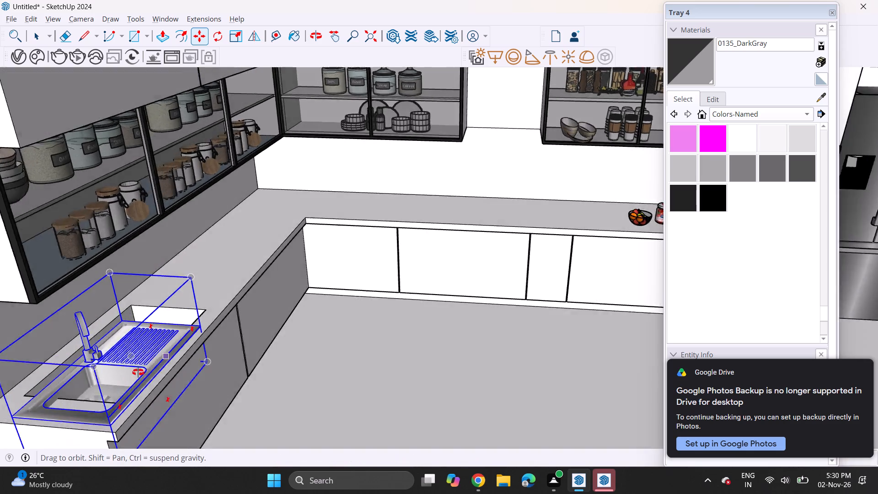
middle_drag(138, 372, 54, 392)
scroll(76, 317, up, 4)
click(38, 375)
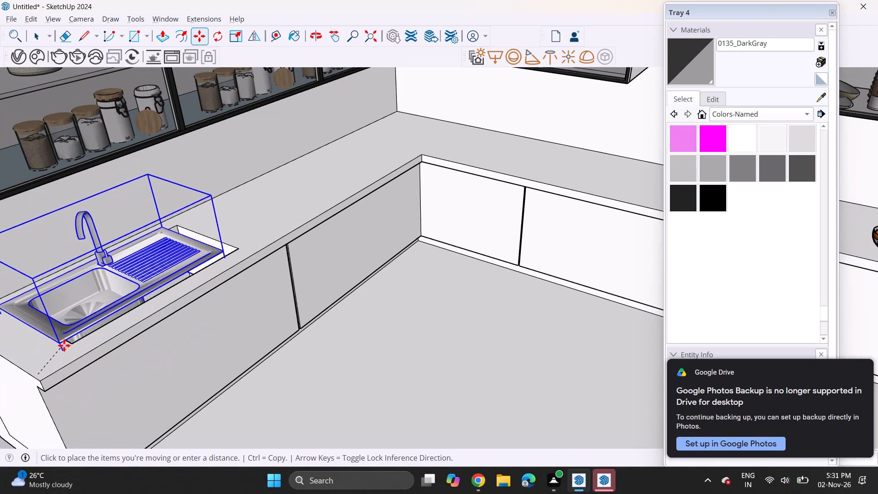
click(73, 345)
scroll(85, 341, up, 9)
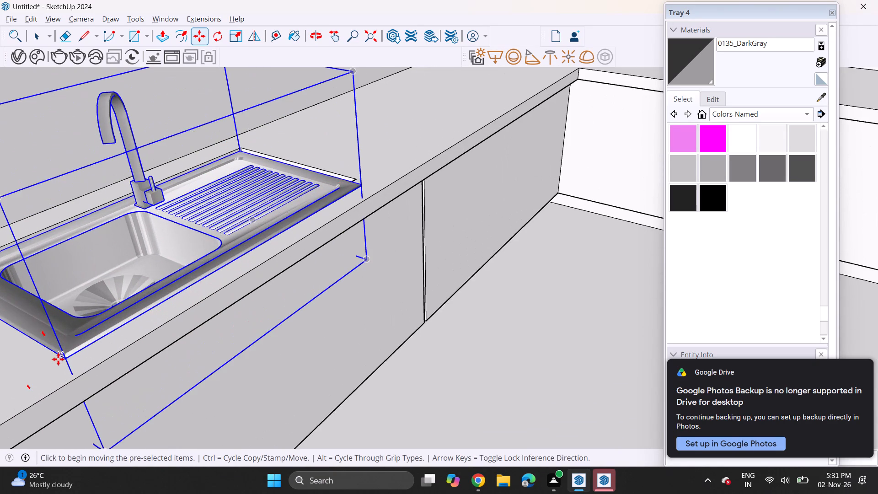
click(58, 360)
click(59, 338)
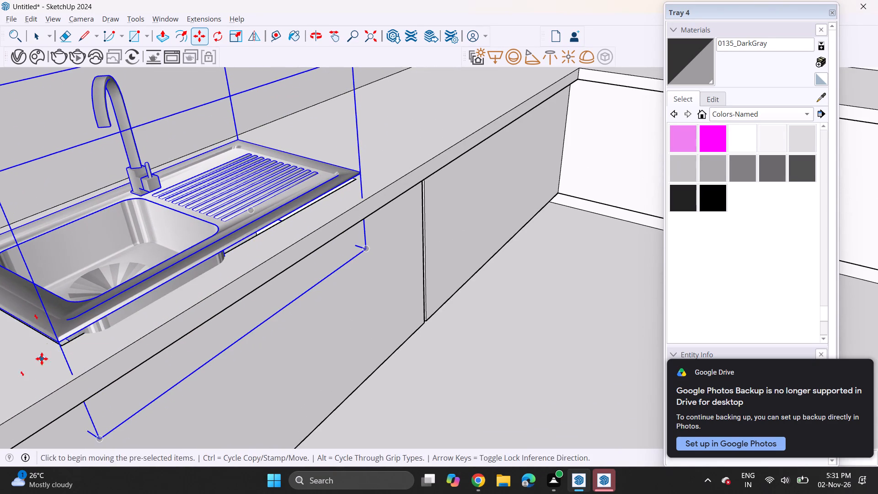
Move the sink by its rim corner onto the matching front corner of the countertop cutout.
middle_drag(42, 359, 262, 290)
scroll(466, 255, up, 2)
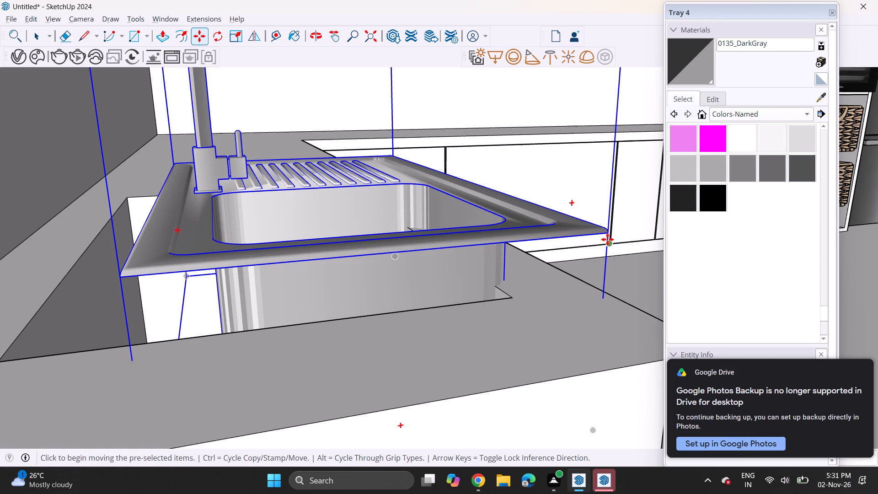
click(606, 238)
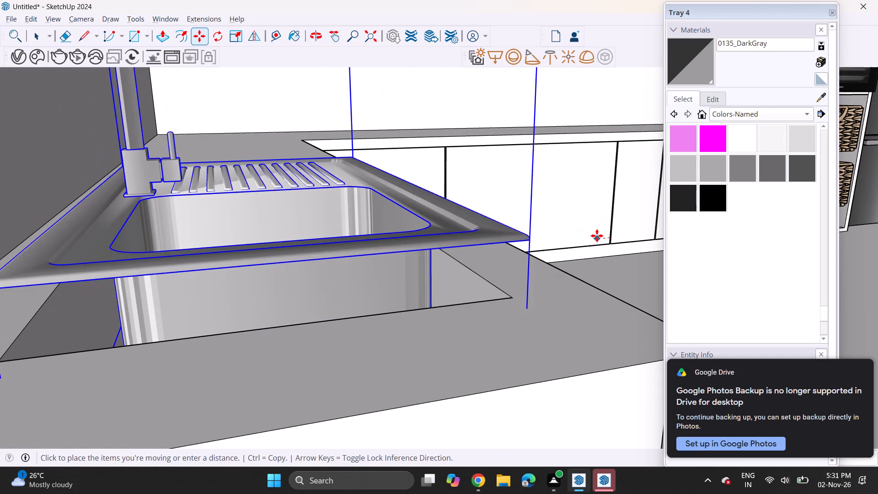
click(599, 232)
click(539, 238)
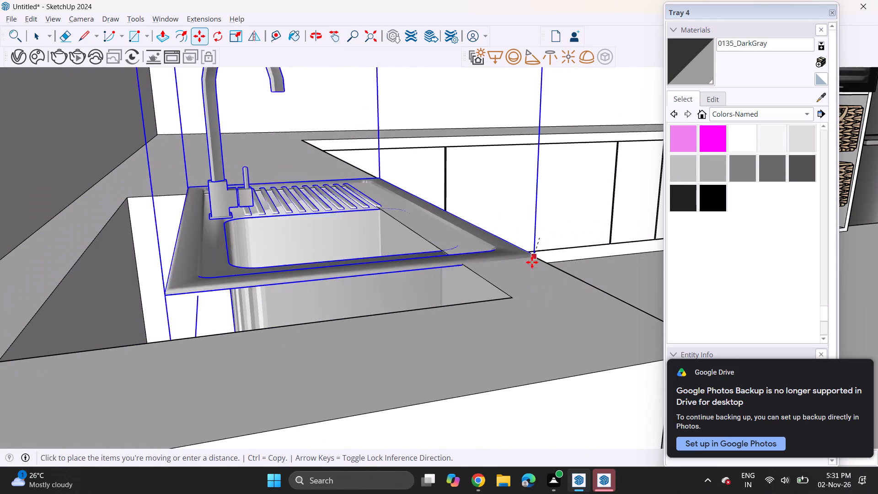
click(513, 297)
Scale the sink lengthwise from its drainboard end until it reaches the far edge of the countertop cutout.
middle_drag(526, 259, 375, 328)
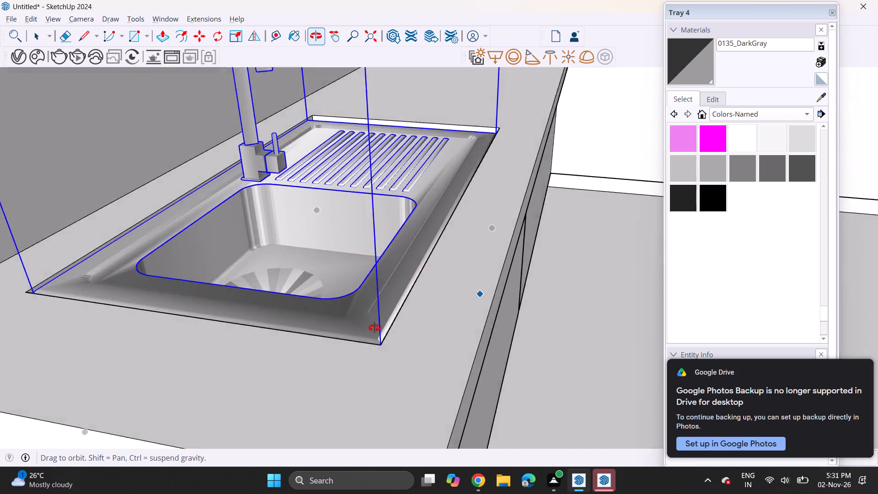
middle_drag(375, 328, 363, 373)
shift+middle_drag(416, 123, 258, 272)
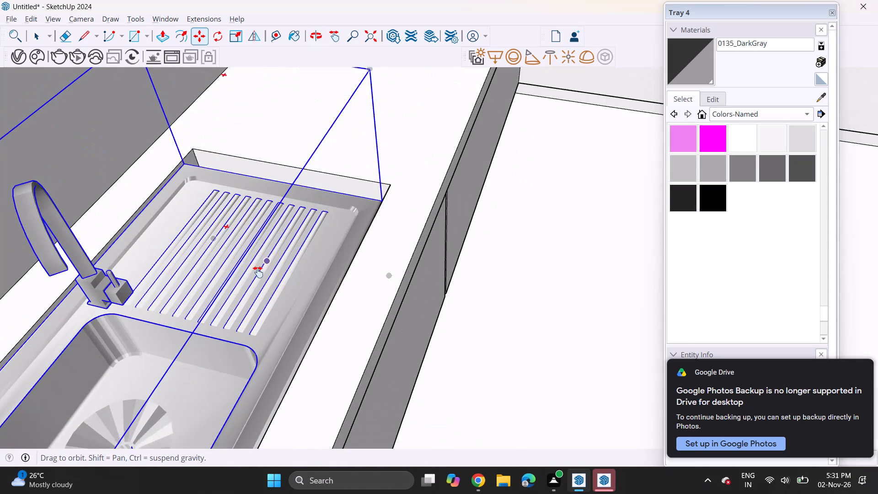
shift+middle_drag(258, 272, 256, 275)
click(231, 37)
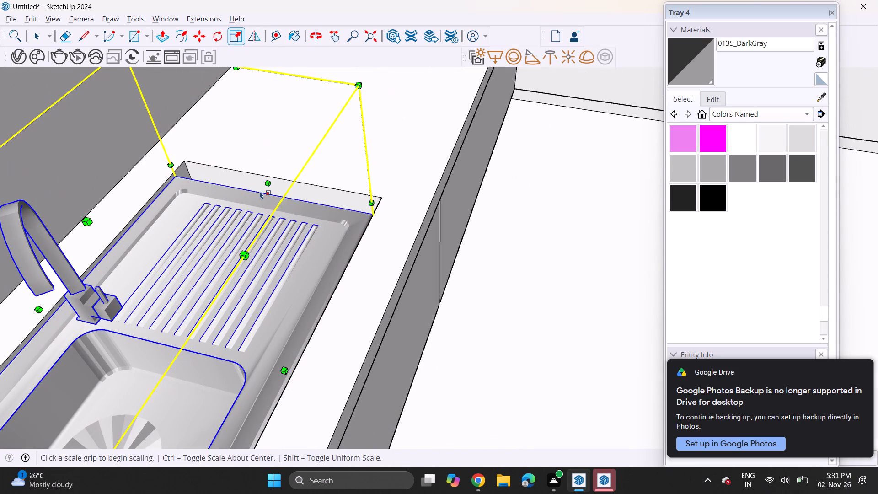
click(264, 184)
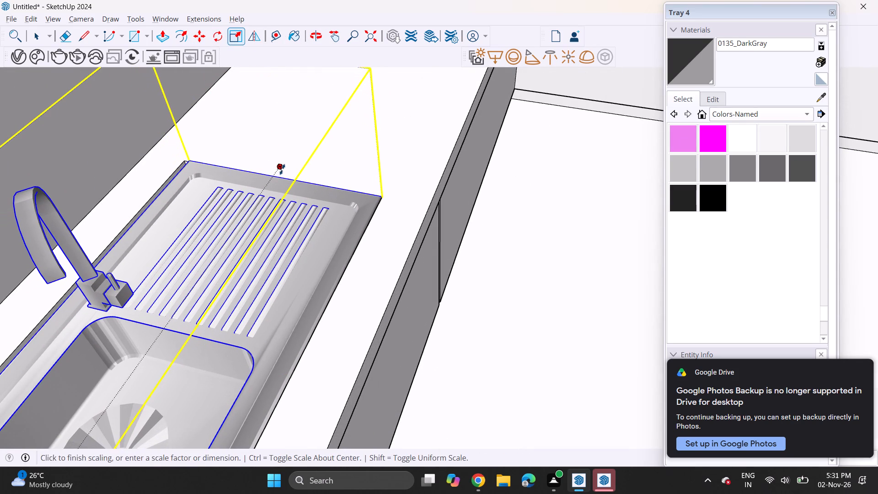
click(282, 169)
scroll(217, 266, down, 5)
key(space)
drag(438, 289, 434, 276)
Start another model import and look through the Downloads folder for a further item to furnish the kitchen.
middle_drag(432, 270, 432, 269)
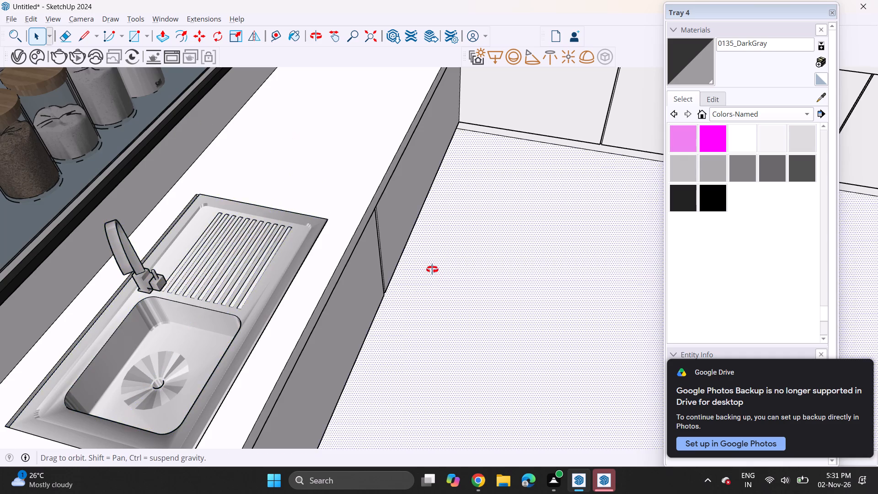
middle_drag(432, 269, 466, 105)
scroll(448, 134, down, 6)
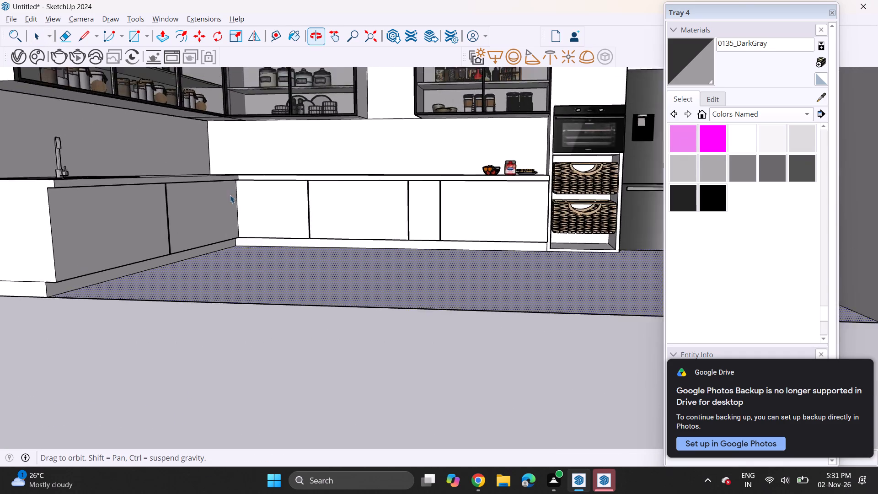
middle_drag(245, 201, 305, 272)
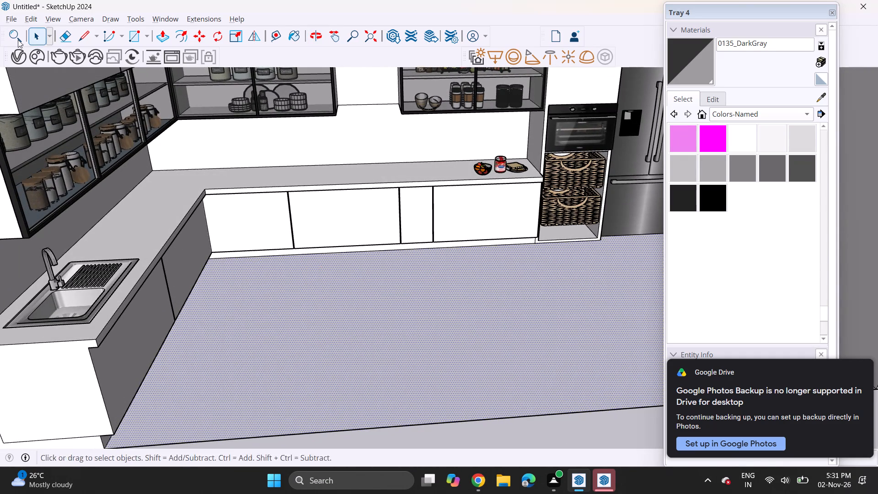
click(15, 14)
click(33, 182)
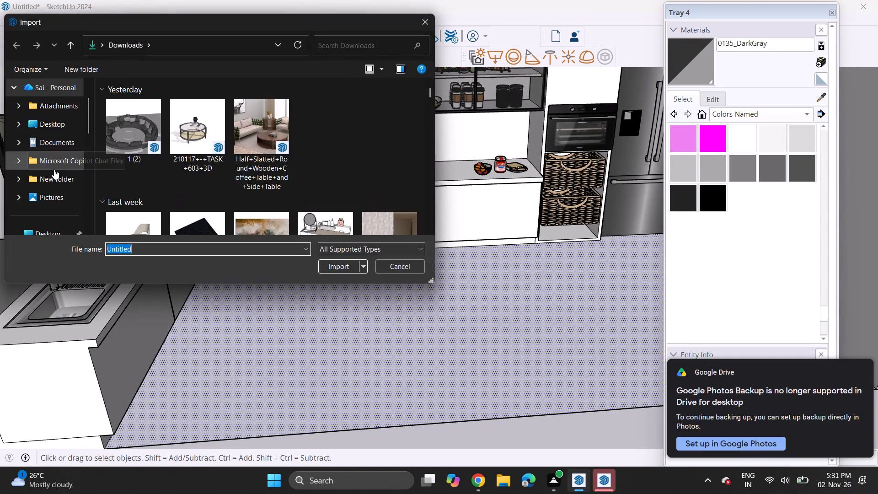
scroll(242, 120, down, 11)
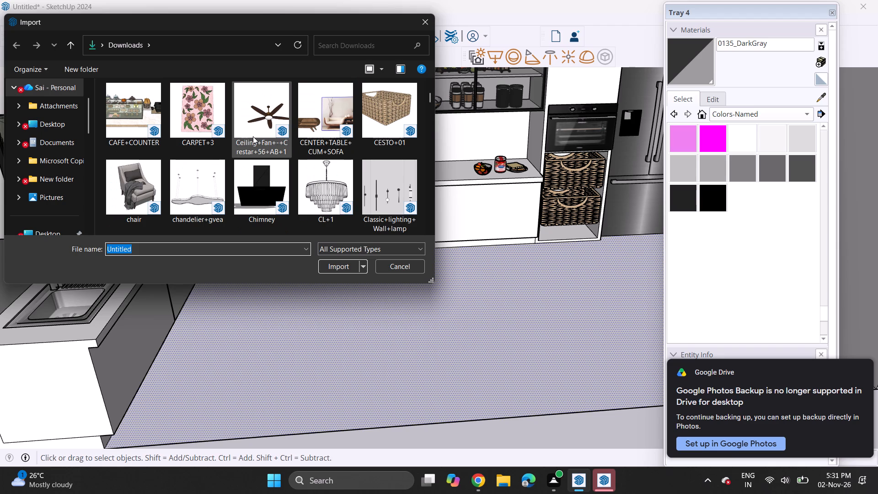
scroll(253, 136, down, 3)
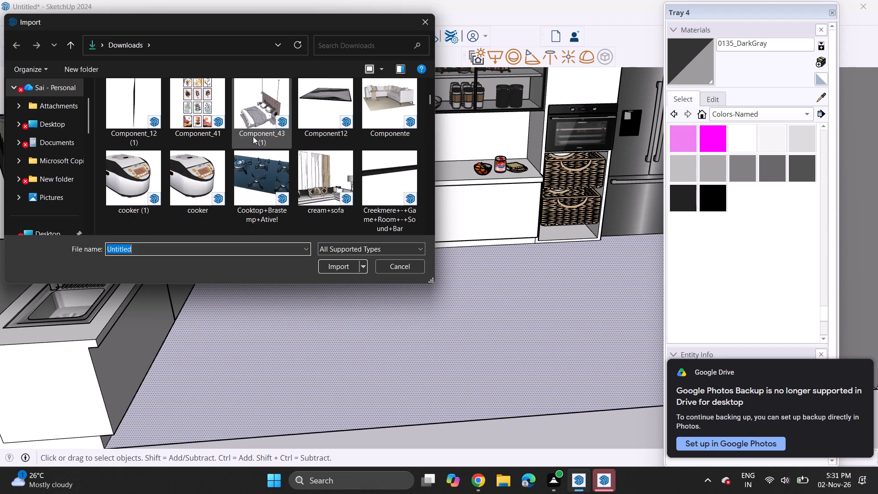
scroll(253, 136, down, 4)
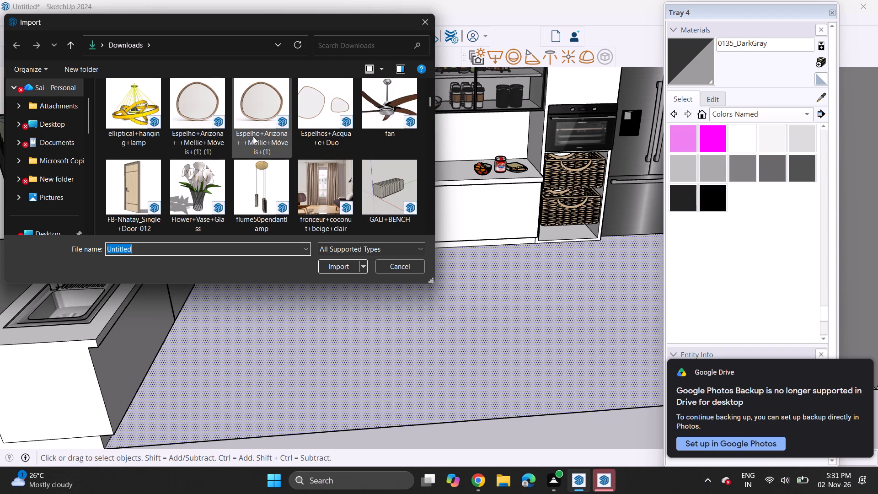
scroll(253, 136, down, 4)
scroll(252, 137, up, 1)
scroll(251, 137, down, 3)
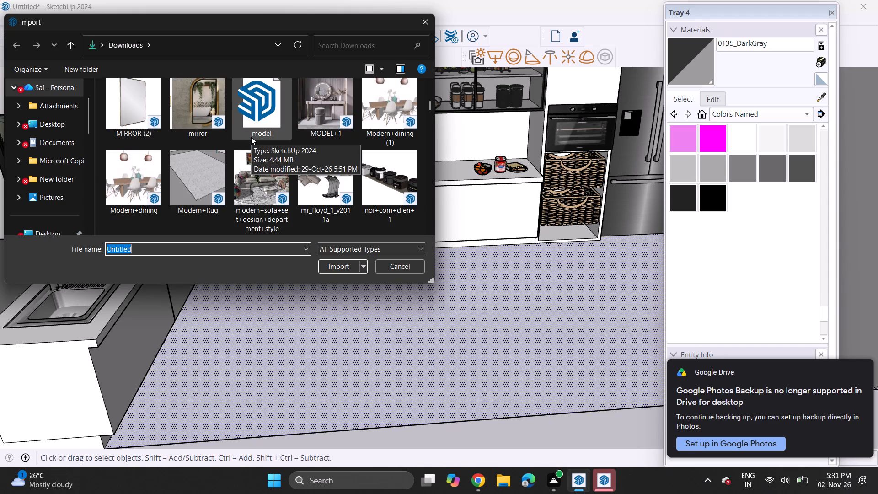
scroll(251, 137, down, 2)
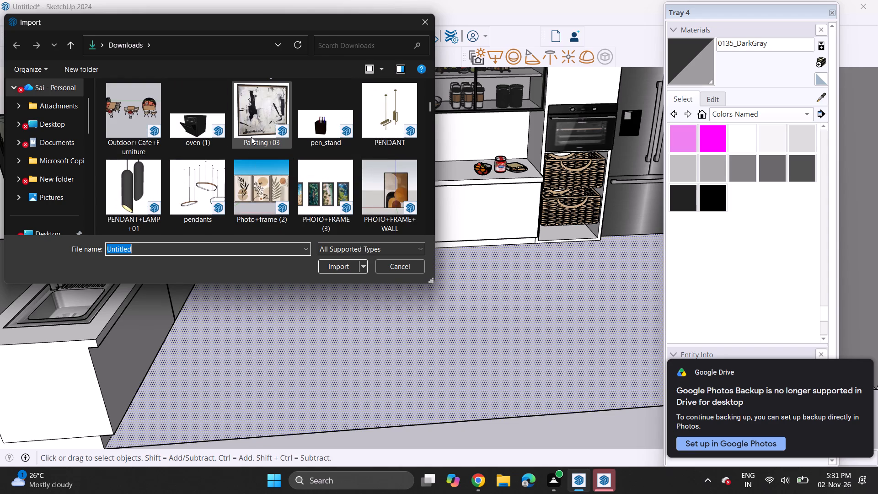
scroll(251, 137, down, 6)
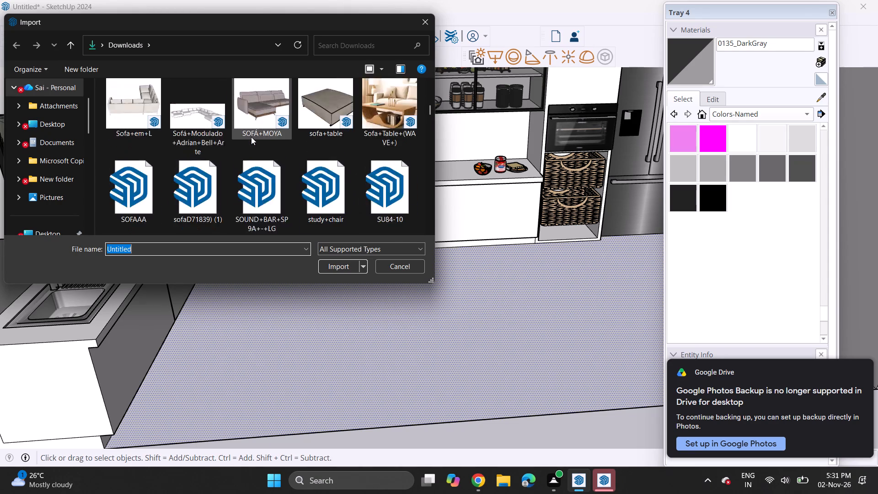
scroll(251, 137, down, 8)
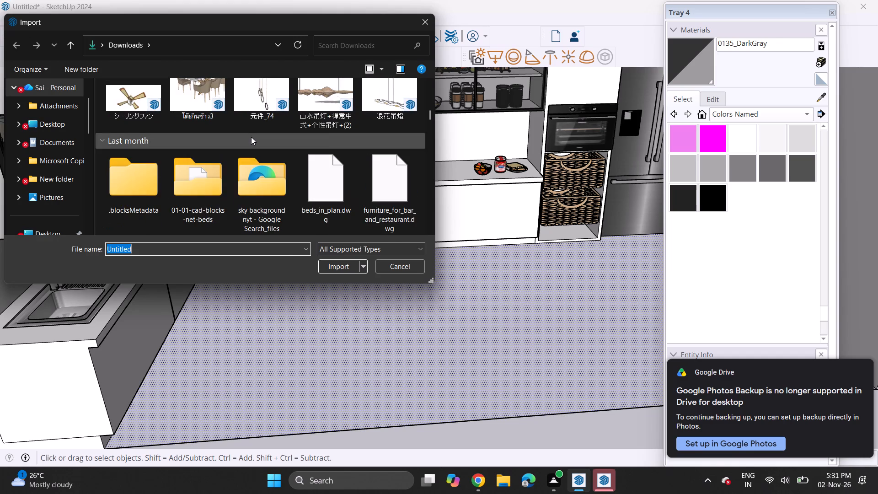
scroll(251, 137, down, 10)
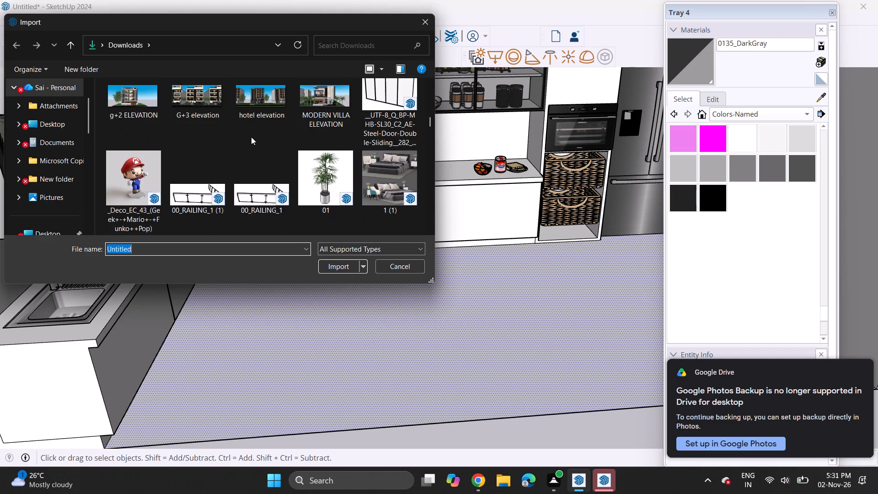
scroll(251, 137, down, 5)
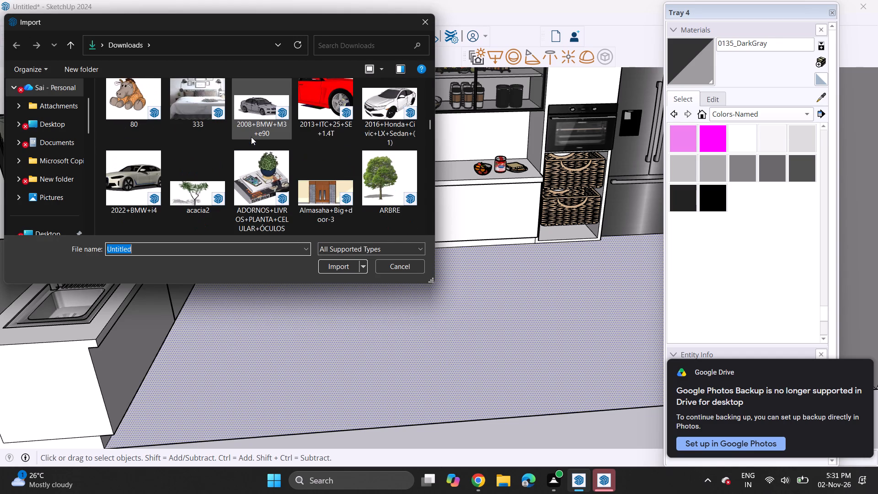
scroll(251, 137, down, 3)
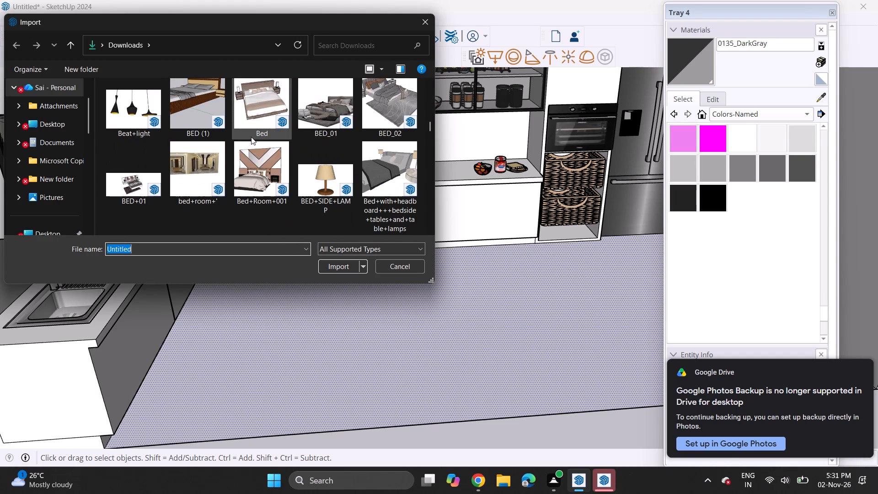
scroll(251, 137, down, 3)
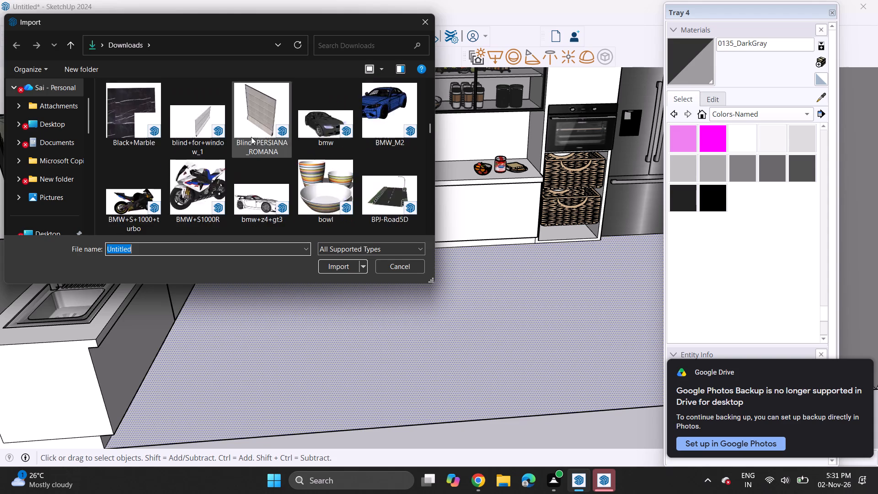
scroll(251, 137, down, 4)
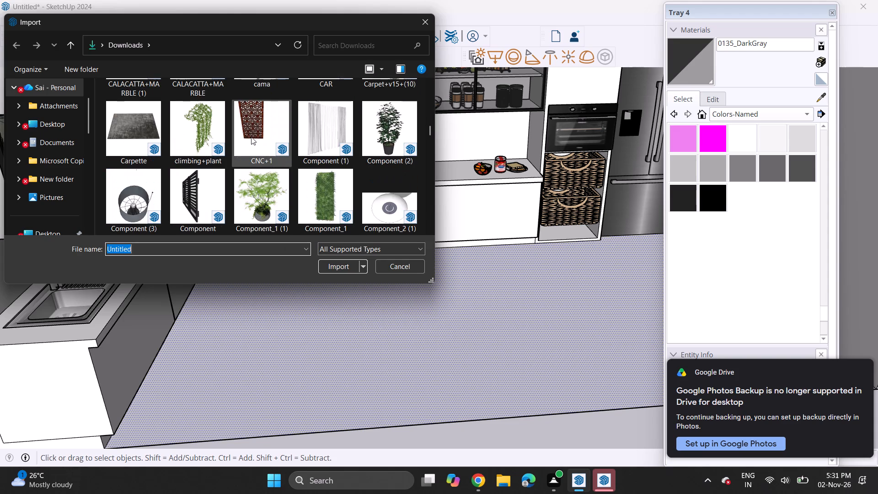
scroll(251, 137, down, 3)
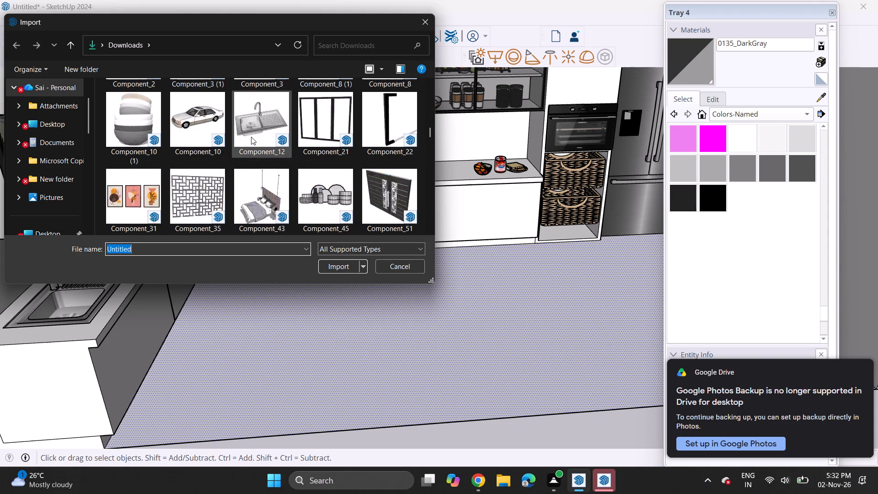
scroll(251, 137, down, 3)
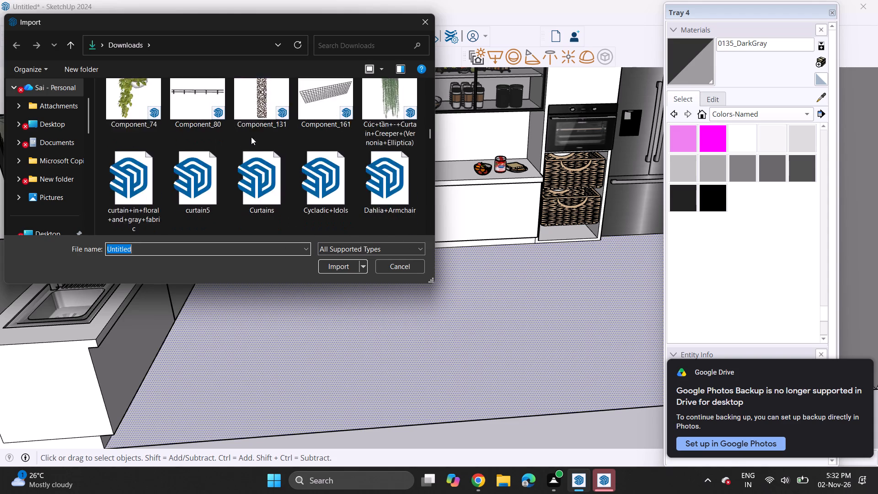
scroll(251, 137, down, 4)
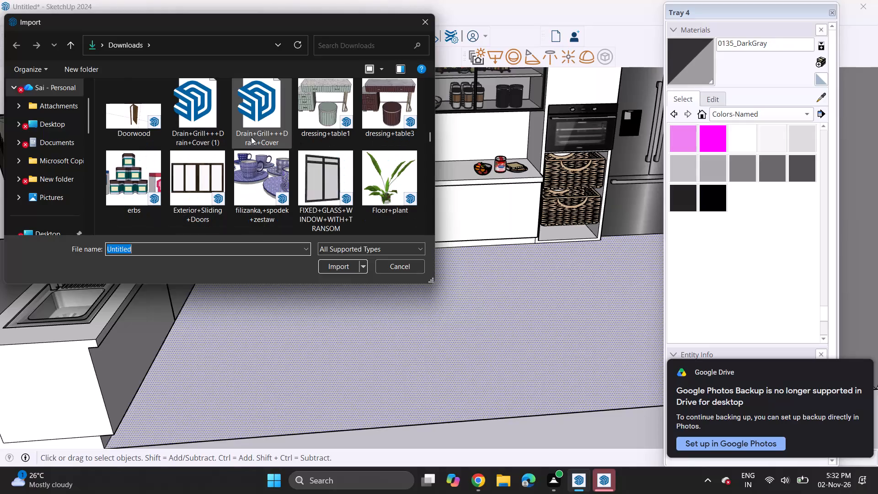
scroll(251, 137, down, 3)
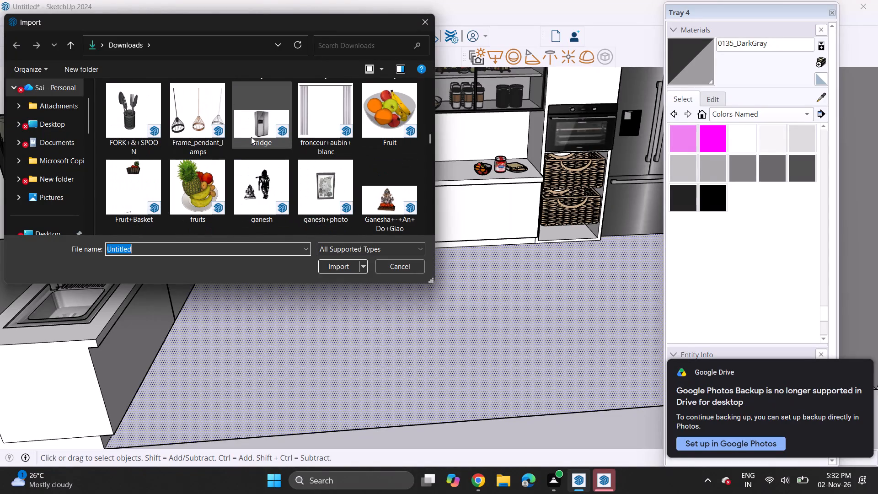
scroll(251, 137, down, 2)
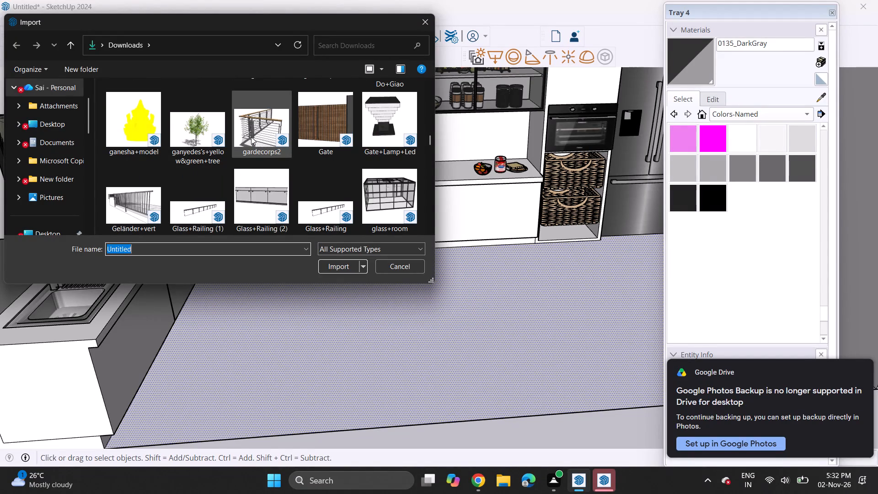
scroll(251, 137, down, 4)
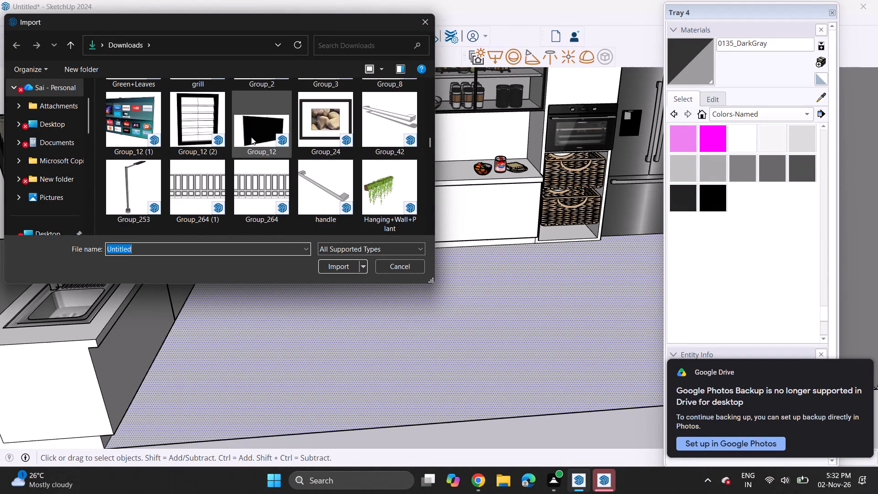
scroll(251, 137, down, 3)
scroll(251, 137, up, 4)
scroll(251, 137, down, 6)
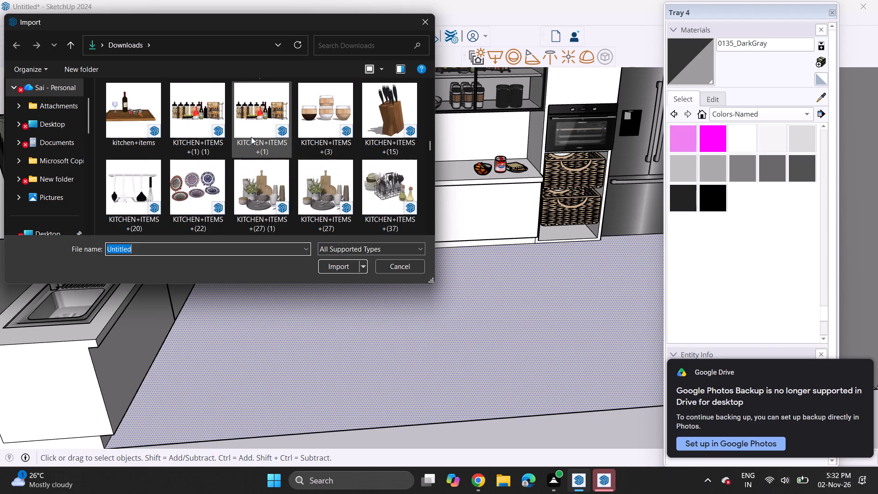
scroll(251, 137, down, 4)
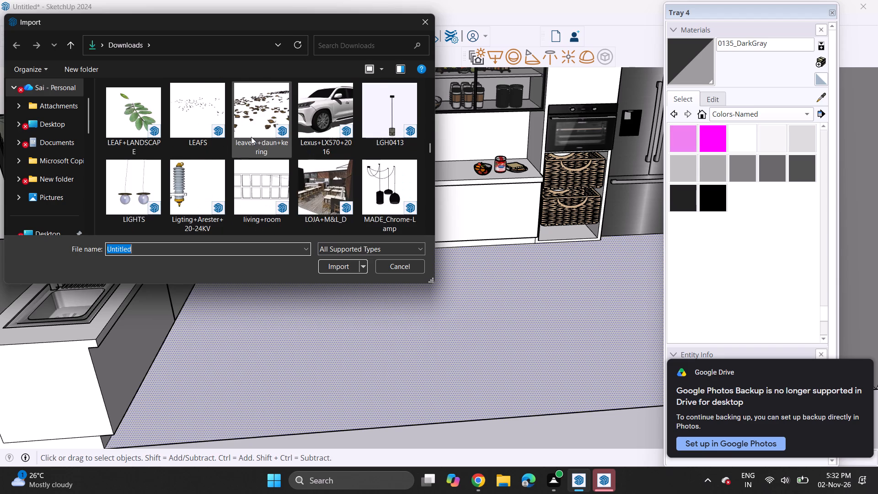
scroll(251, 137, down, 9)
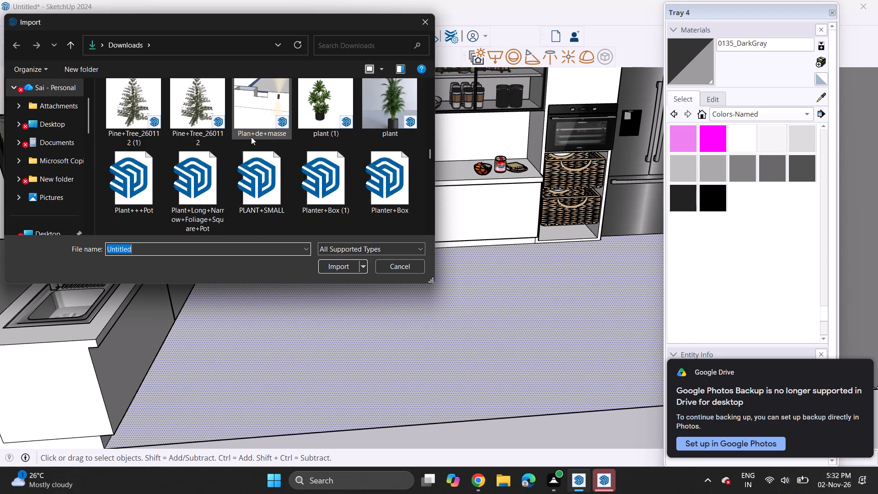
scroll(251, 137, down, 9)
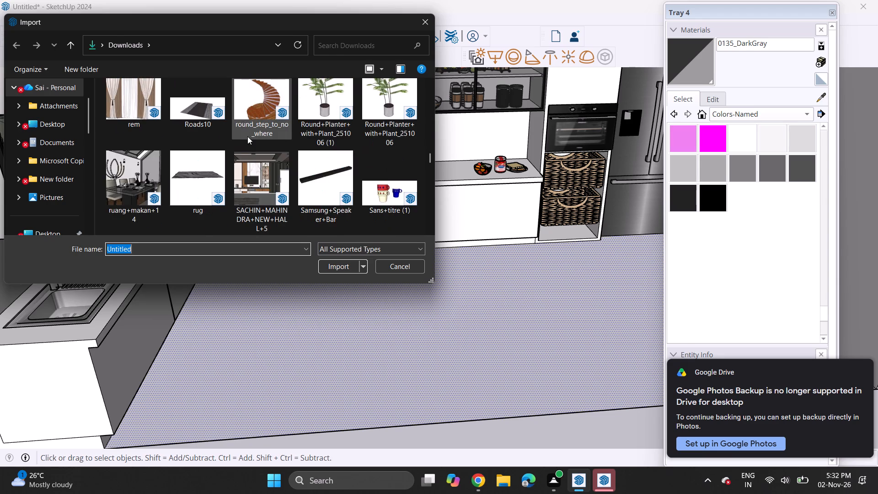
scroll(247, 136, down, 5)
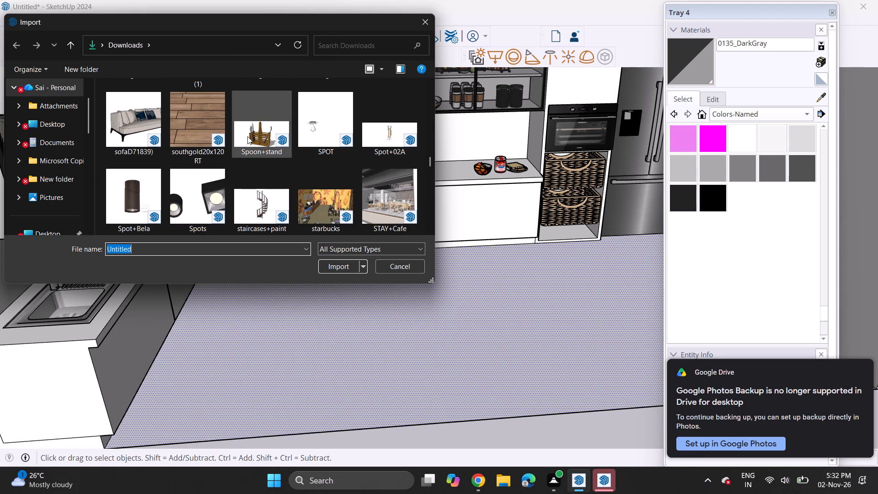
click(375, 66)
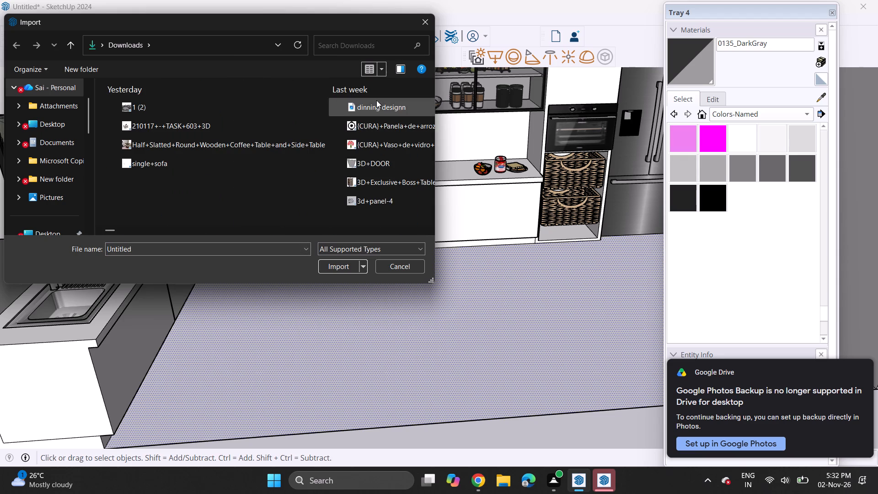
Show the preview pane and display the Downloads files as thumbnails for choosing a model to import.
click(402, 65)
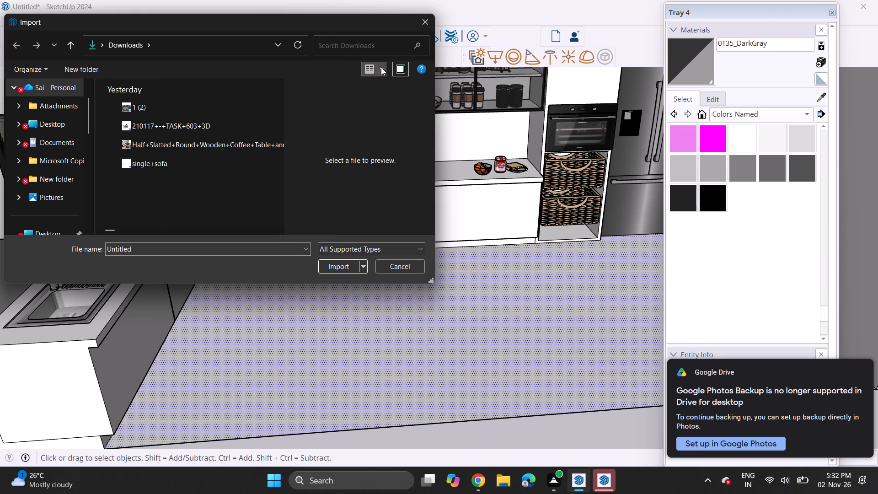
click(381, 67)
click(418, 35)
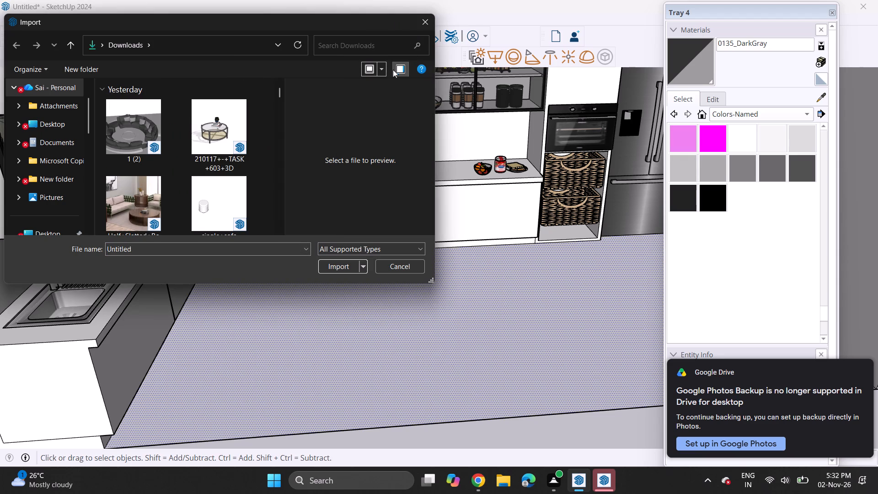
Look through the thumbnails of yesterday's and last week's downloads for a further model to furnish the kitchen.
scroll(207, 162, up, 3)
scroll(207, 162, down, 6)
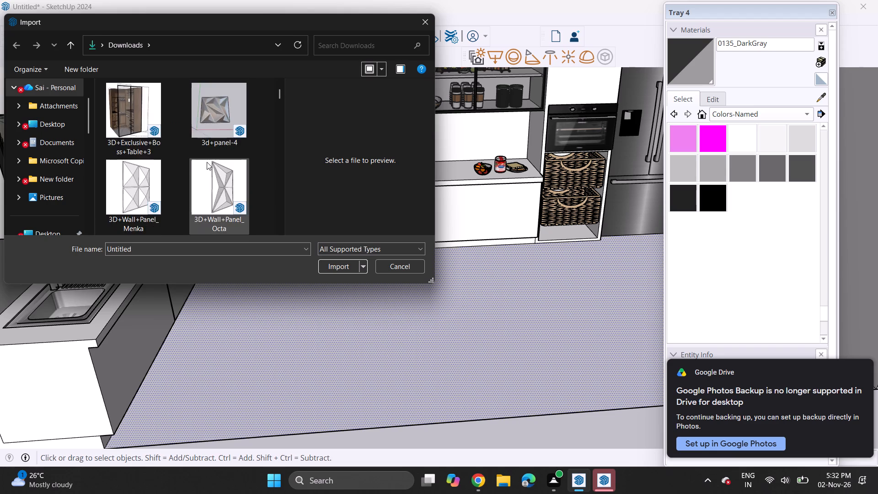
scroll(207, 162, down, 10)
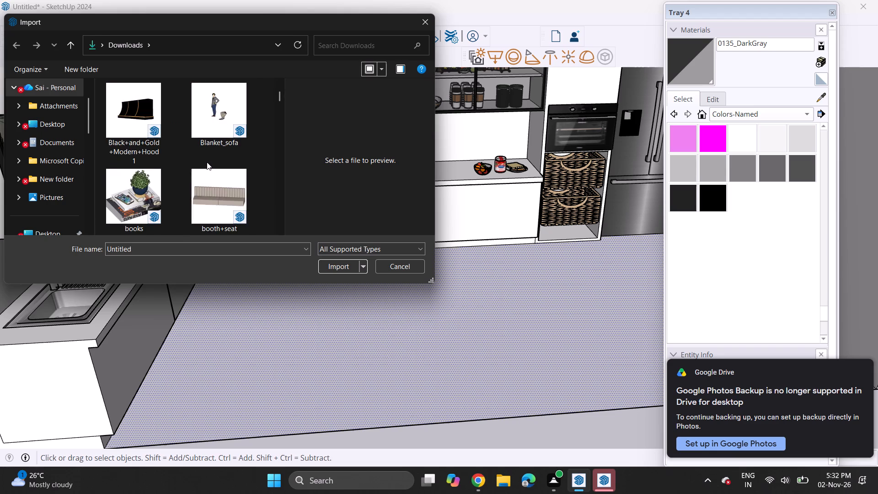
scroll(207, 162, down, 4)
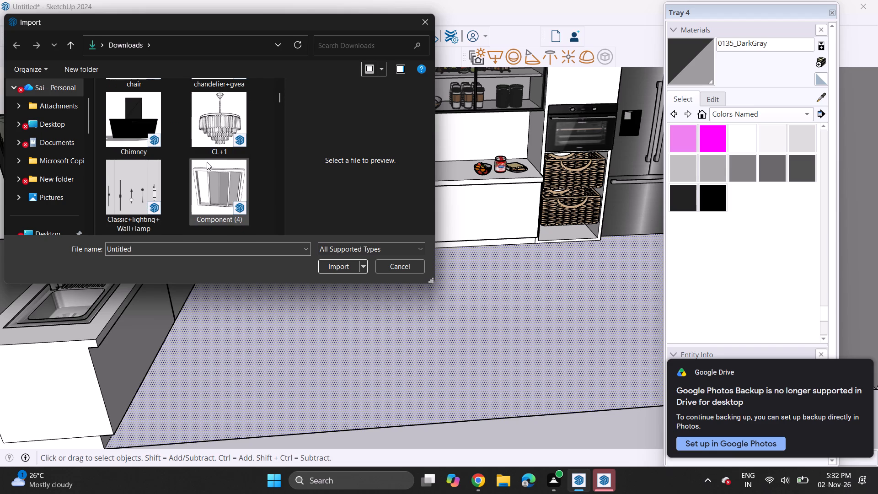
scroll(207, 162, down, 8)
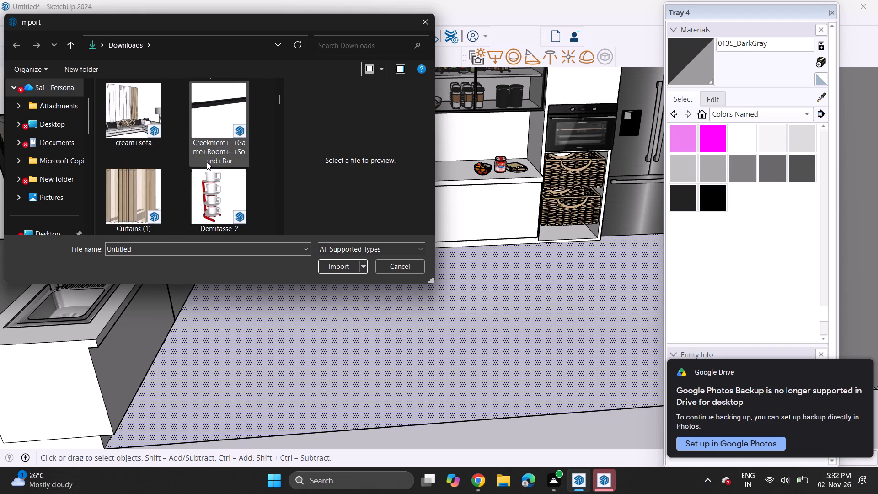
scroll(207, 162, up, 2)
scroll(209, 162, down, 3)
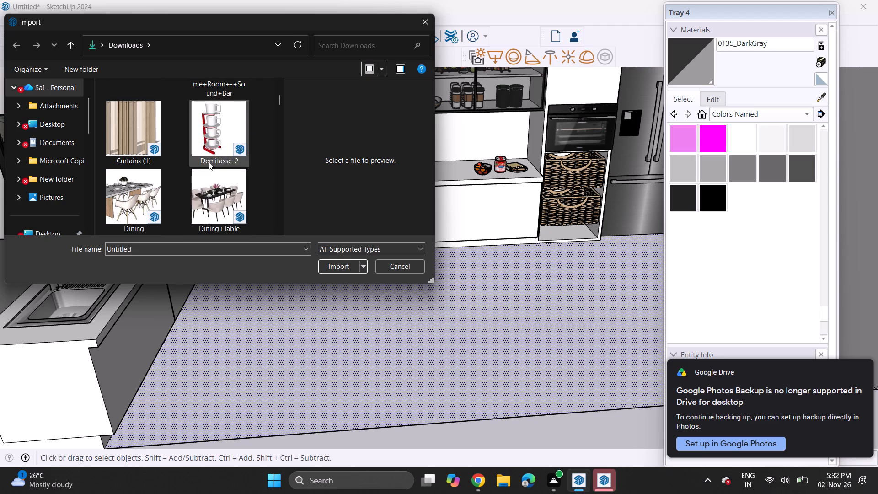
scroll(209, 162, down, 4)
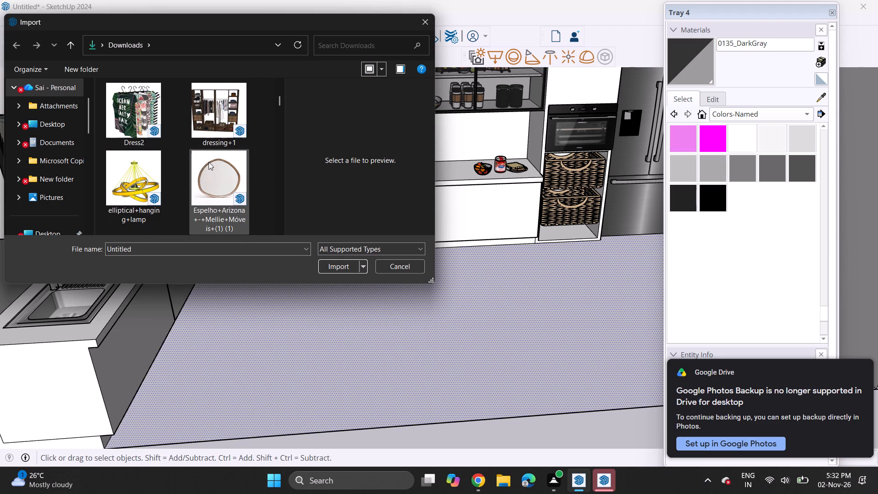
scroll(209, 162, down, 6)
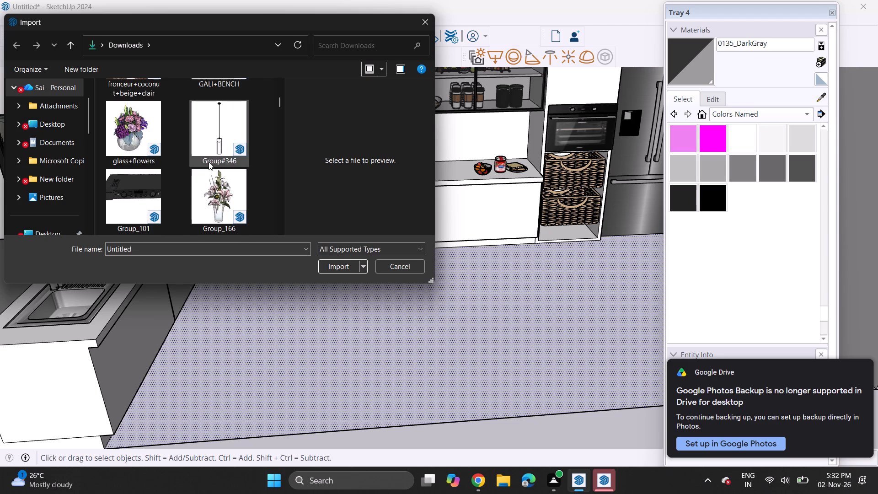
scroll(209, 162, down, 6)
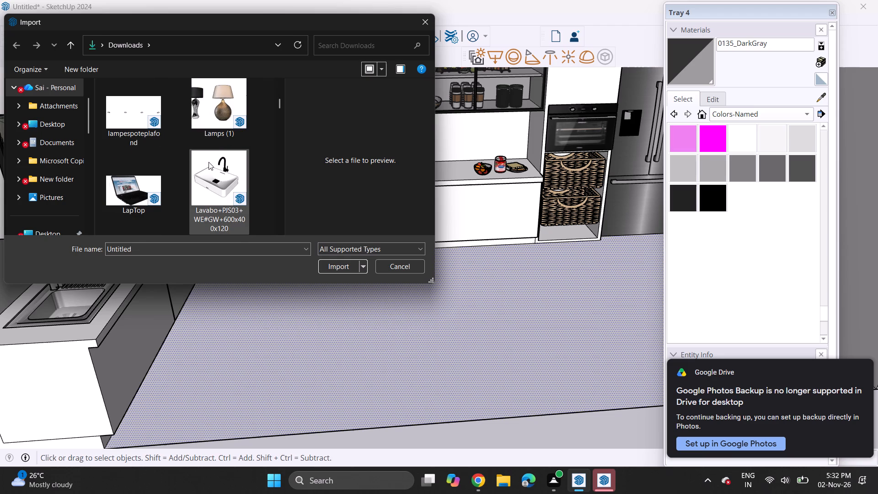
scroll(209, 162, down, 4)
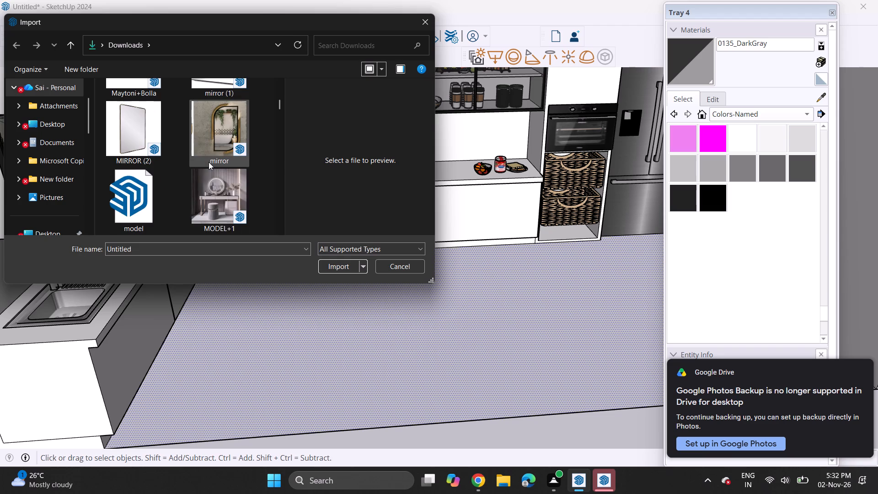
scroll(209, 162, down, 4)
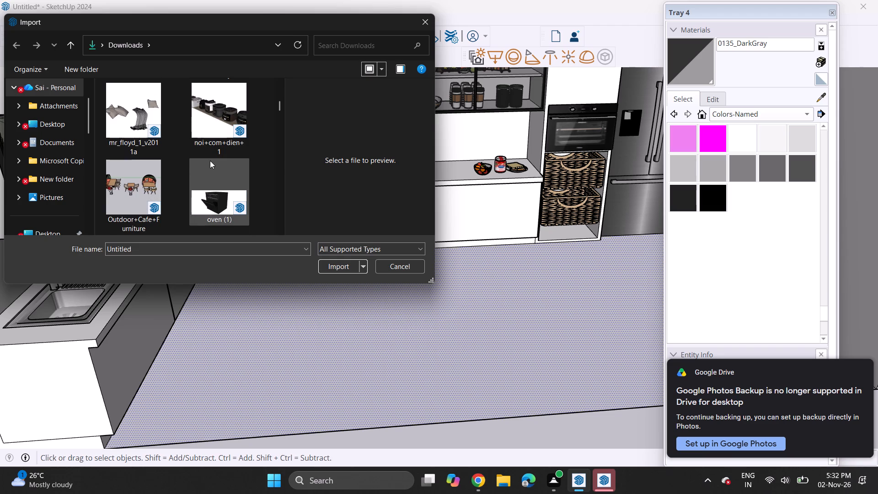
scroll(209, 160, down, 1)
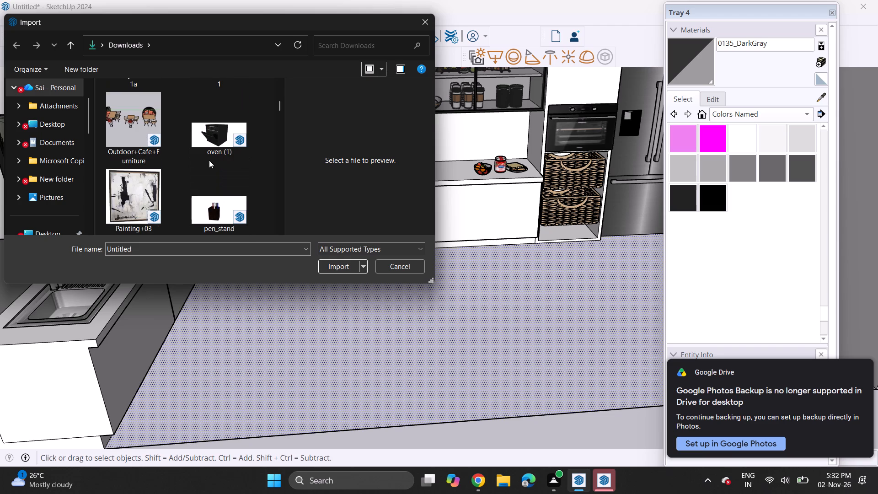
scroll(209, 160, down, 5)
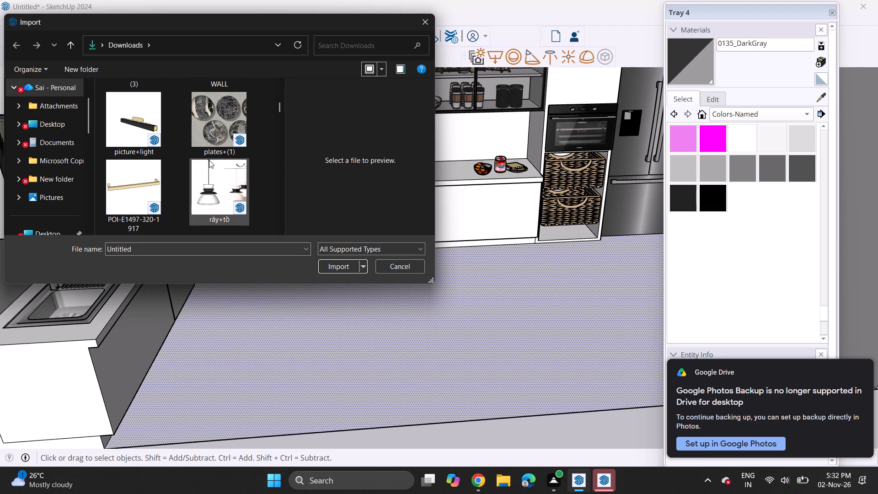
scroll(209, 160, down, 4)
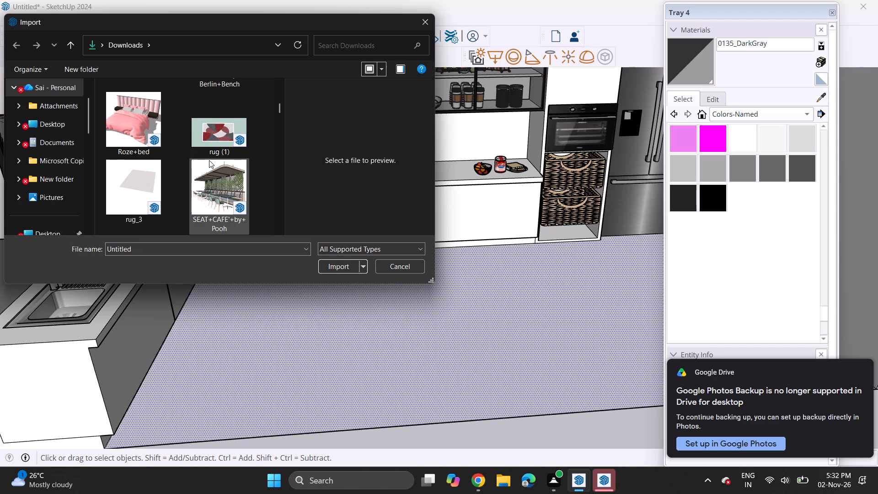
scroll(209, 160, down, 4)
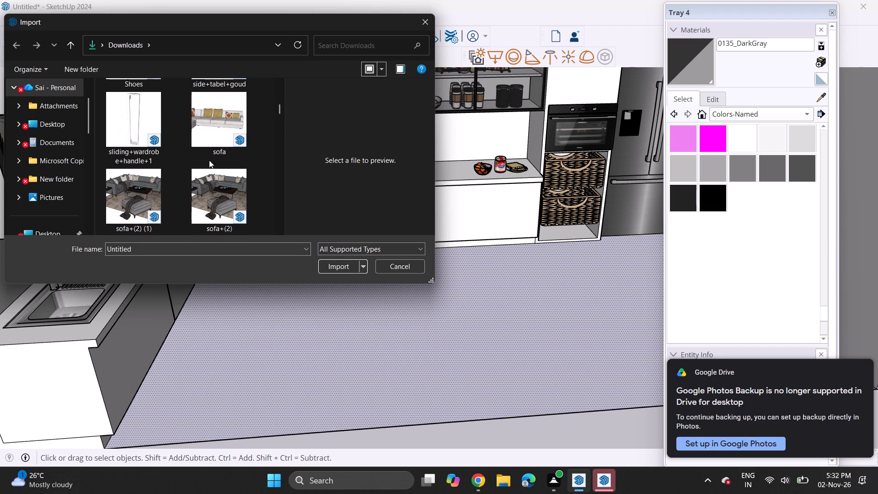
scroll(209, 160, down, 10)
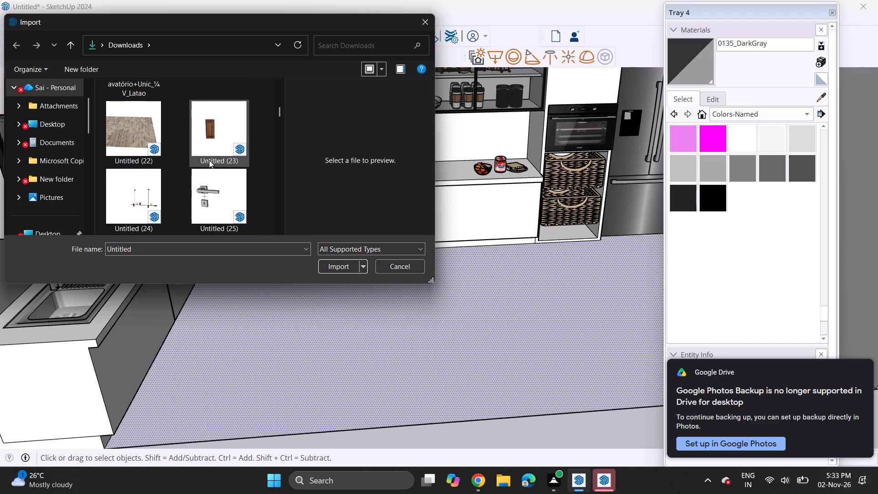
scroll(209, 160, down, 8)
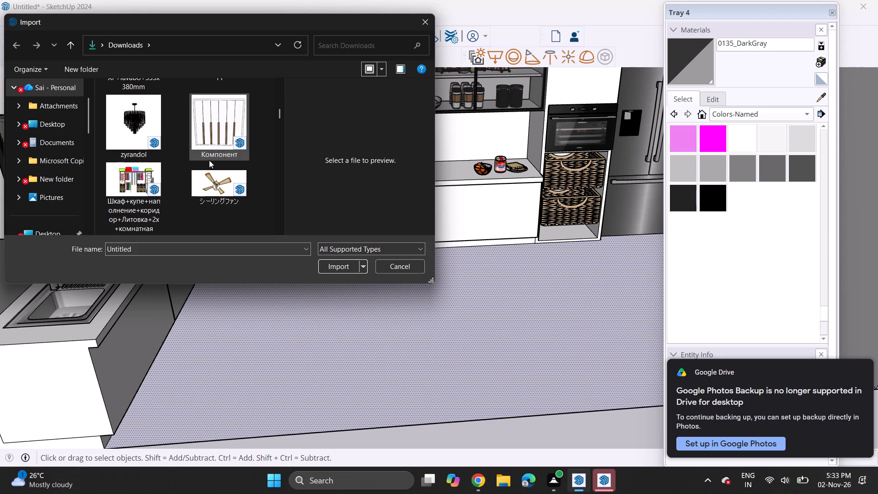
scroll(209, 160, down, 3)
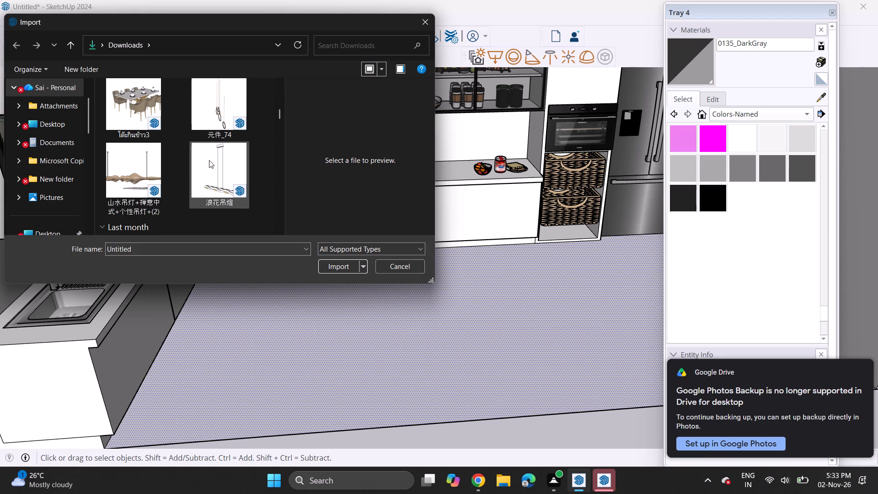
Look through last month's WhatsApp images and building elevation files in Downloads for a further kitchen model.
scroll(209, 160, down, 8)
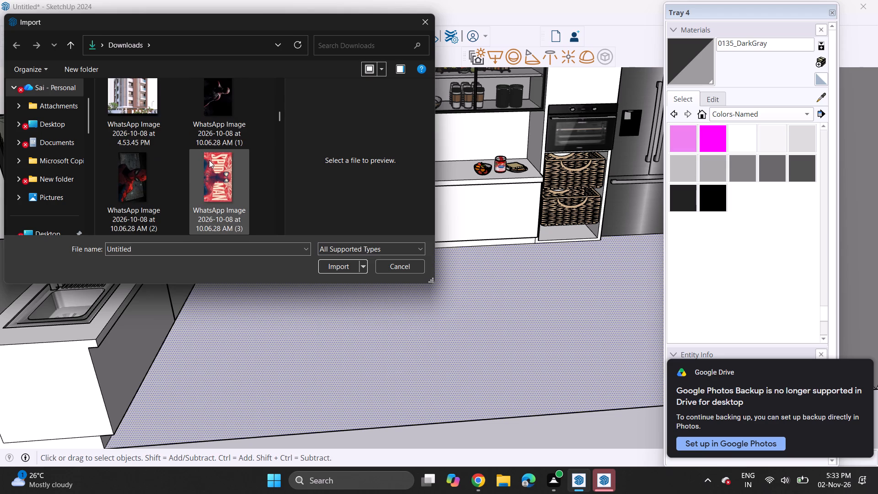
scroll(209, 160, down, 4)
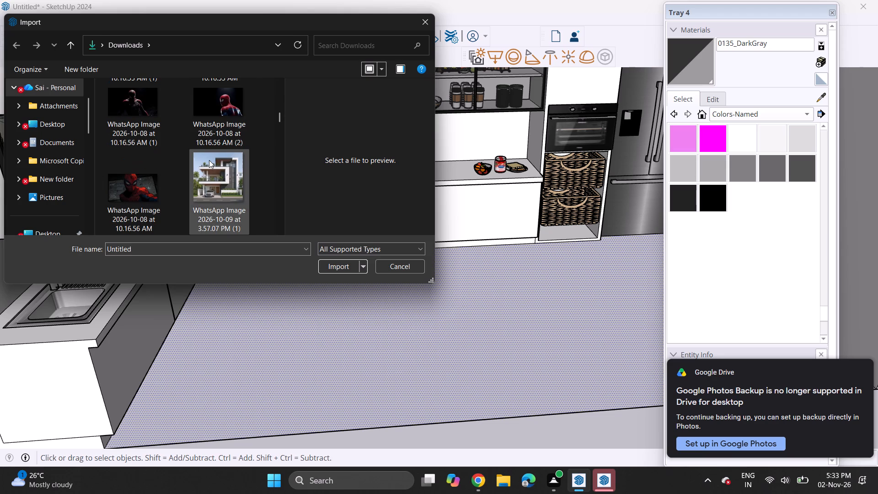
scroll(209, 160, down, 4)
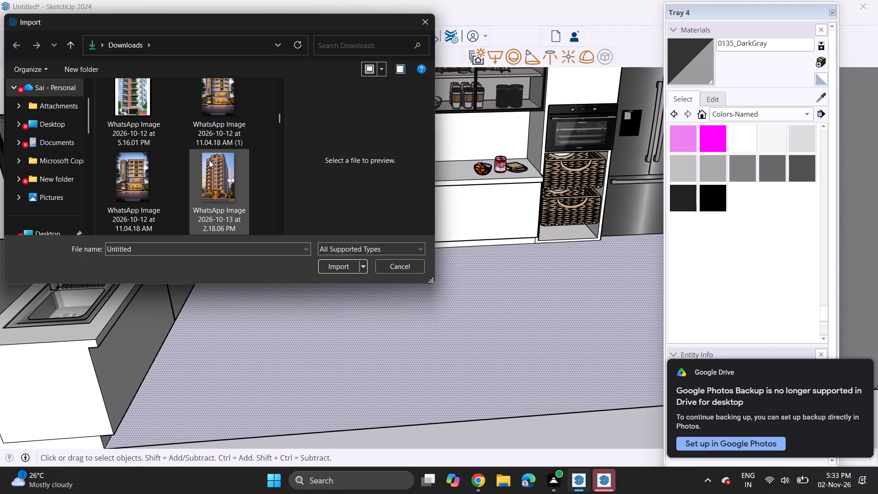
scroll(209, 160, down, 3)
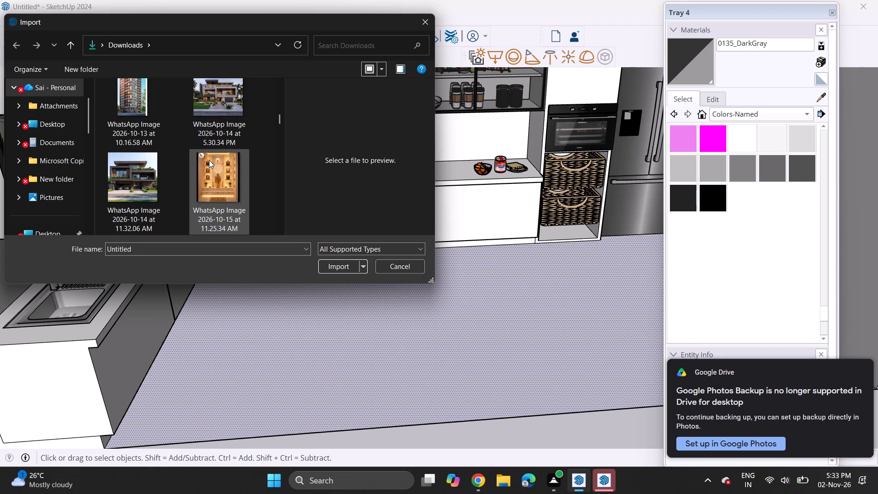
scroll(209, 160, down, 4)
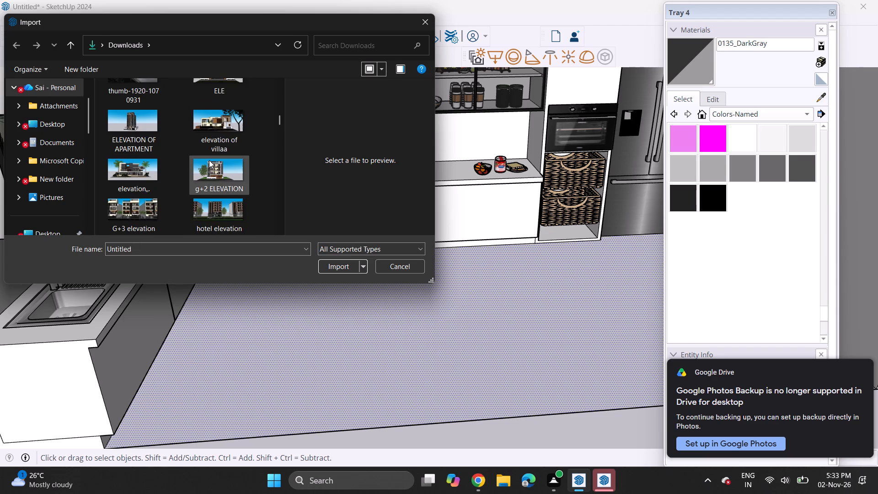
Examine last month's SketchUp model thumbnails, from the numbered files through the names starting with B, for a kitchen item.
scroll(209, 160, down, 2)
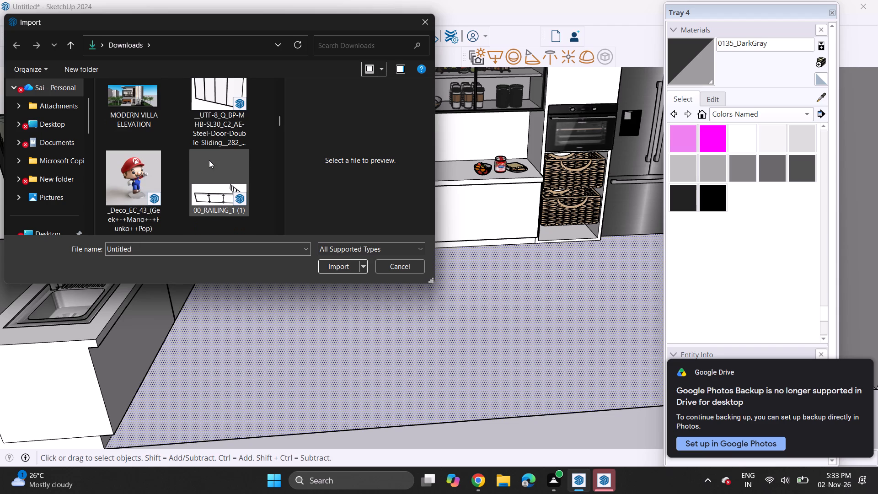
scroll(209, 160, down, 5)
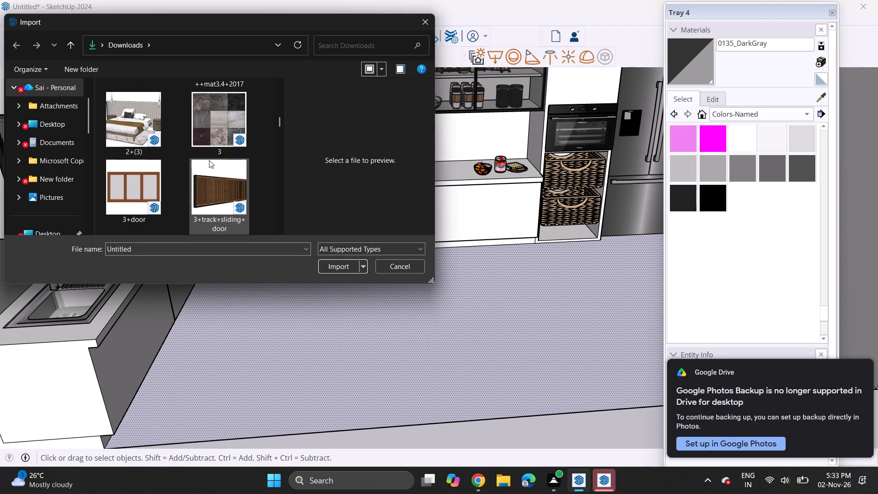
scroll(209, 160, down, 1)
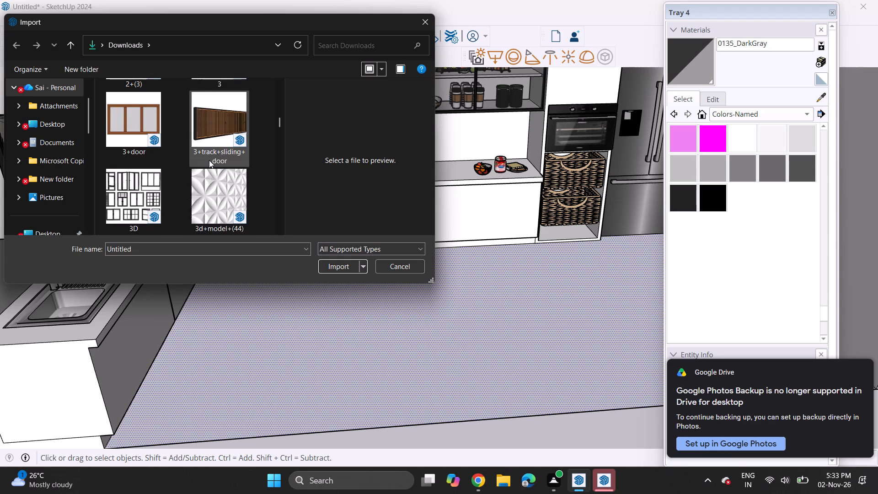
scroll(209, 160, down, 4)
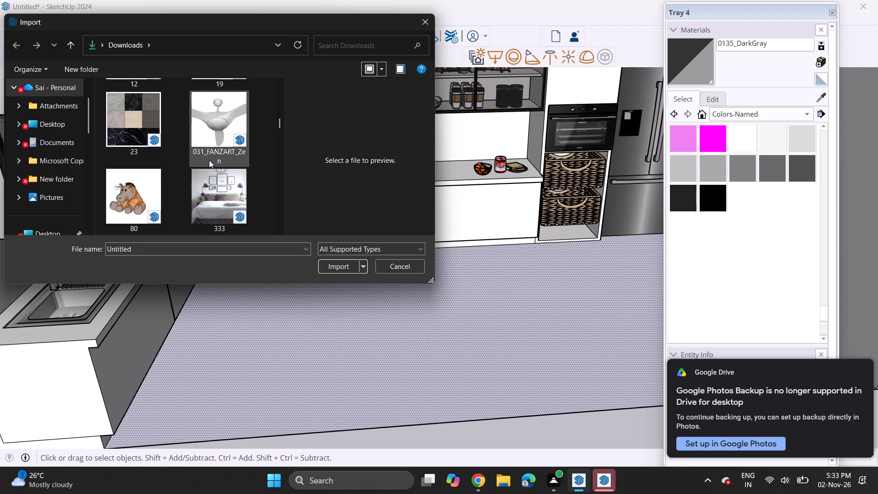
scroll(209, 160, down, 6)
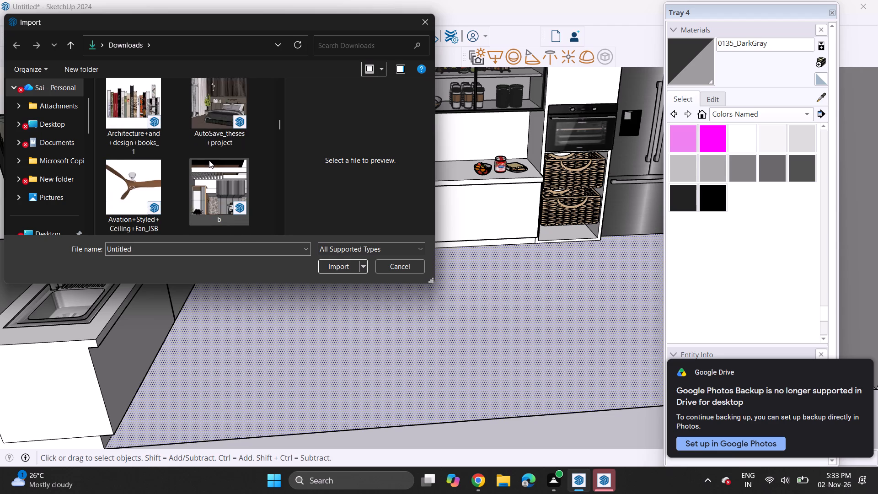
scroll(209, 160, down, 3)
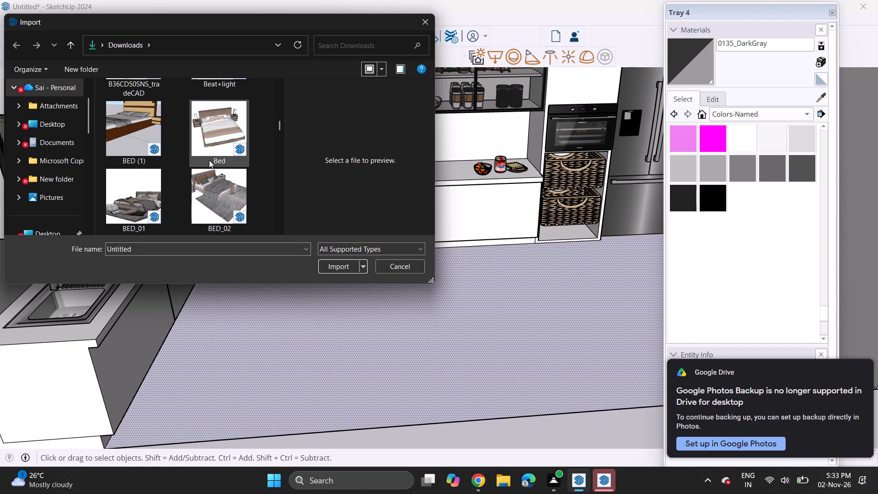
scroll(209, 160, down, 6)
scroll(209, 160, up, 1)
scroll(209, 160, down, 2)
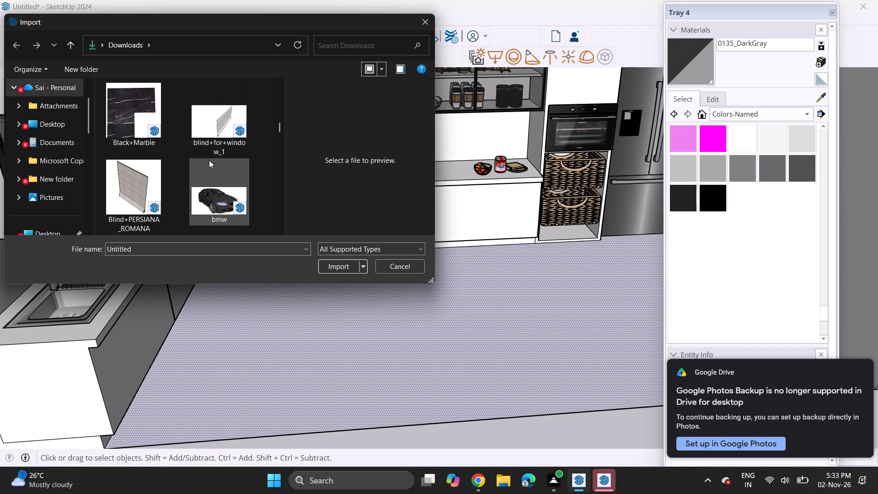
scroll(209, 160, down, 3)
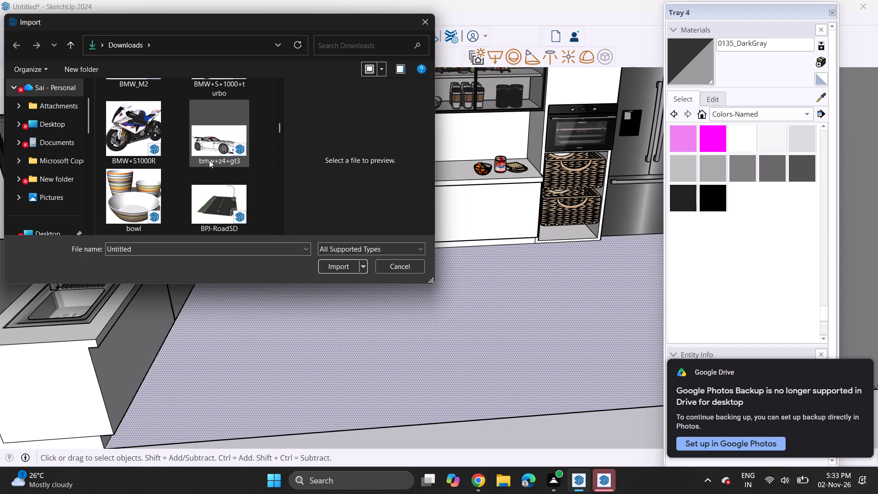
Examine the model thumbnails with names starting with C and D for an item suited to the kitchen.
scroll(209, 160, down, 3)
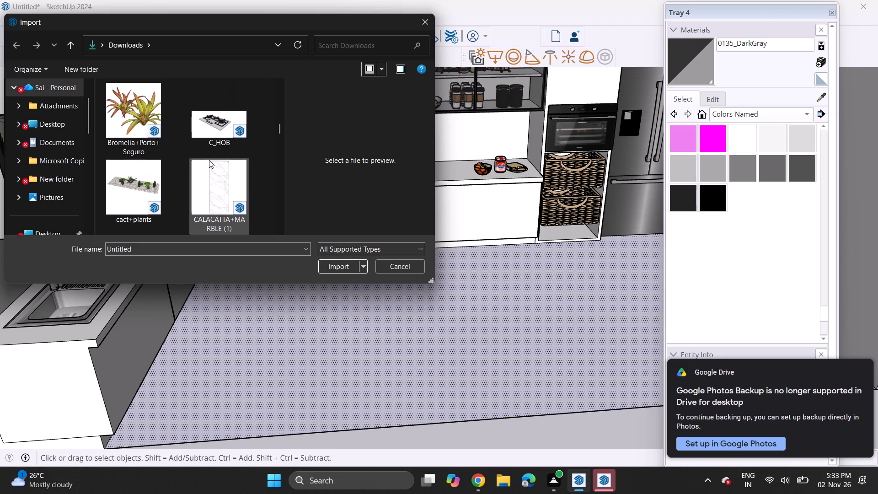
scroll(209, 160, down, 2)
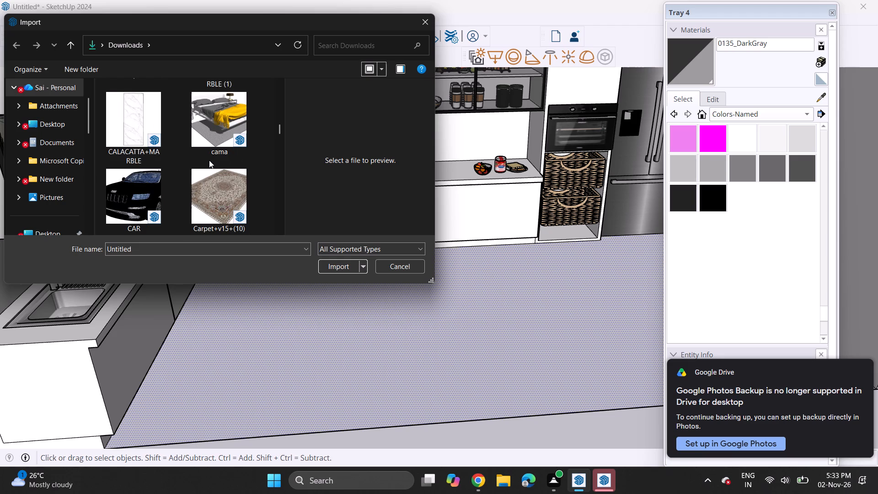
scroll(209, 160, down, 8)
scroll(209, 160, up, 1)
scroll(209, 160, down, 2)
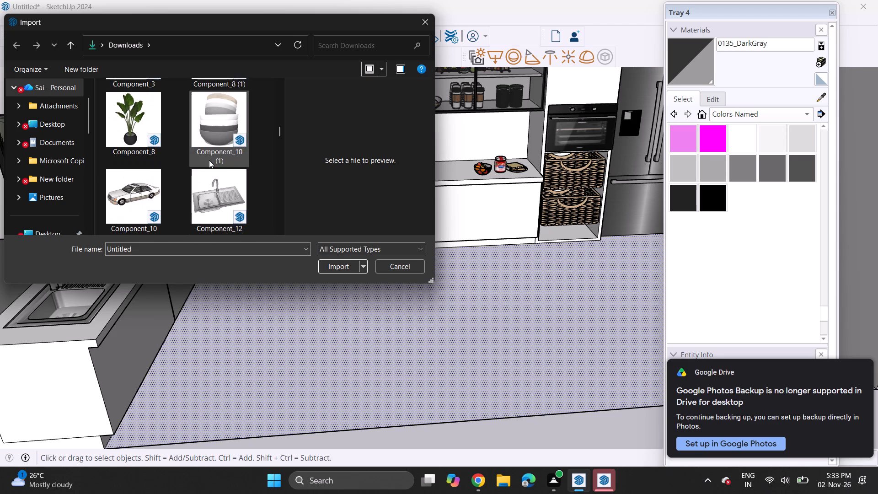
scroll(209, 160, down, 4)
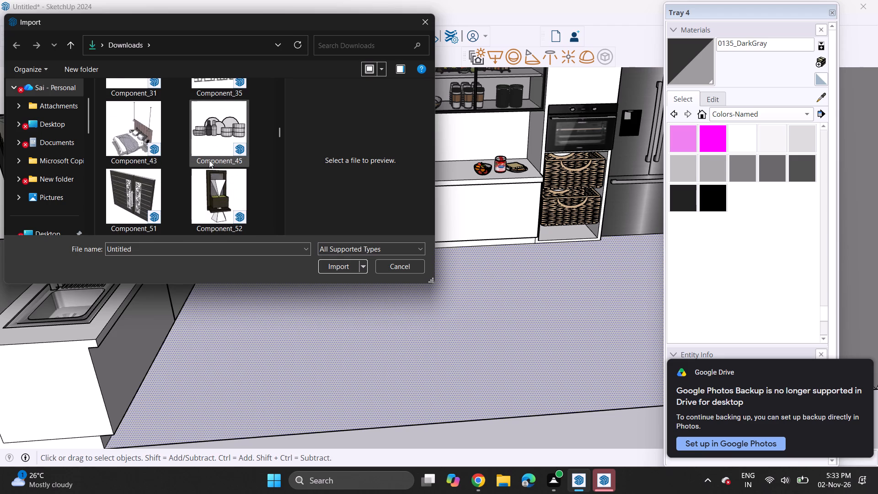
scroll(209, 160, down, 7)
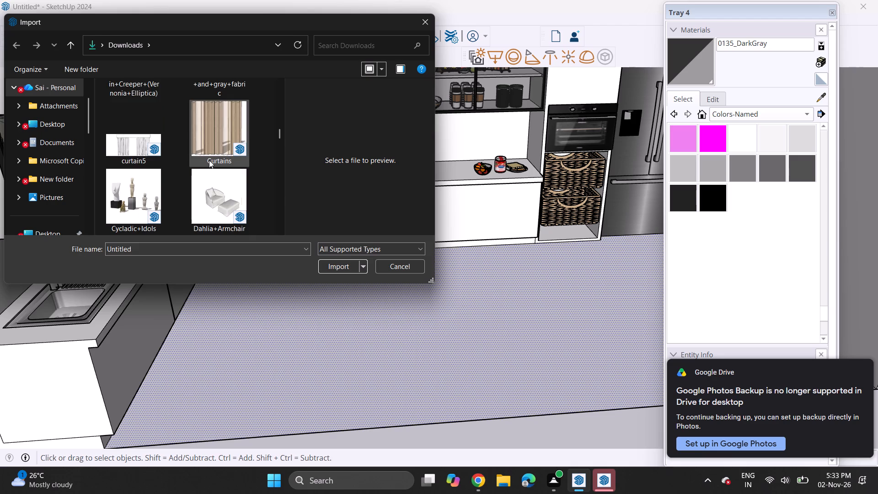
scroll(209, 160, down, 8)
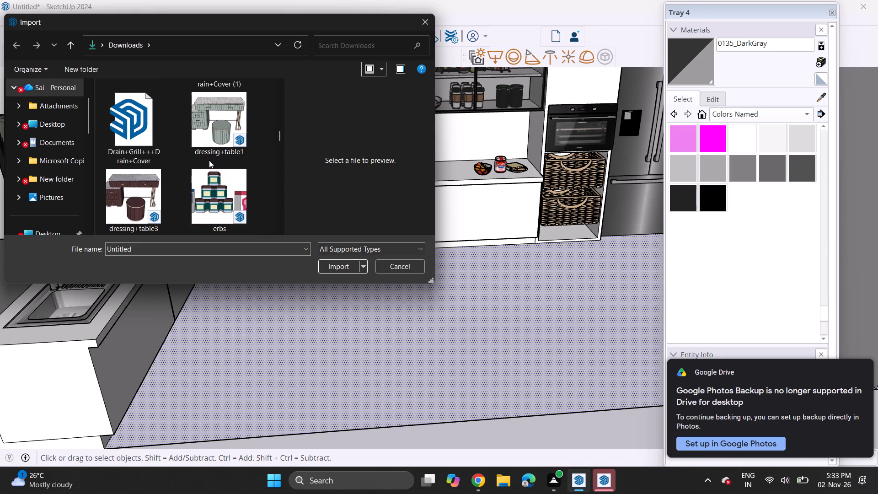
Examine the model thumbnails from the food jars and fridge through the Group files and jars for a kitchen item.
scroll(209, 160, down, 4)
scroll(209, 160, up, 1)
scroll(209, 160, down, 3)
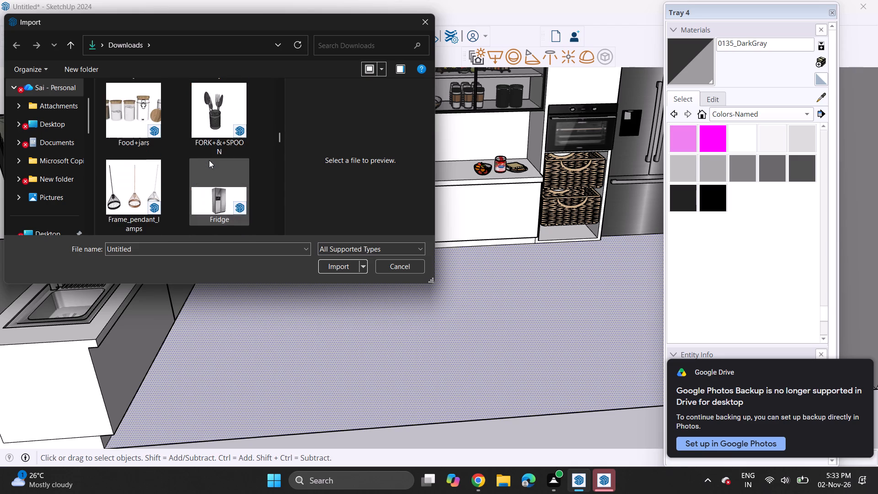
scroll(209, 160, down, 8)
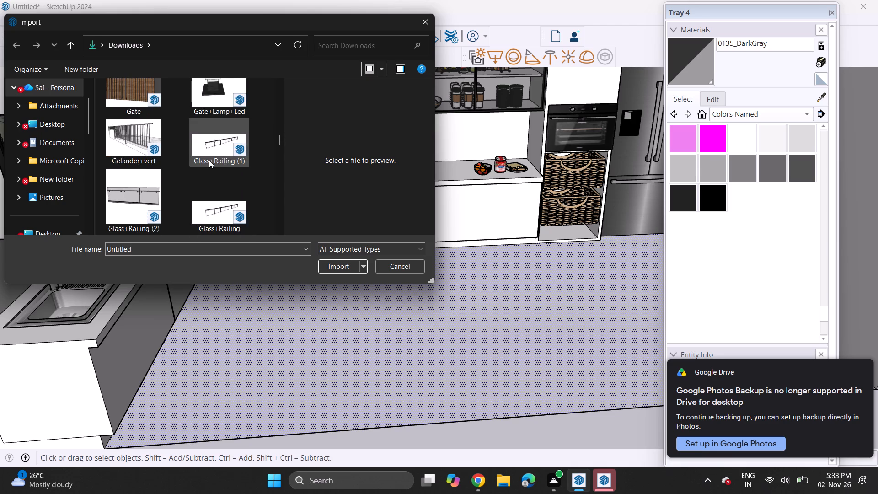
scroll(209, 160, down, 3)
scroll(209, 160, up, 1)
scroll(209, 160, down, 6)
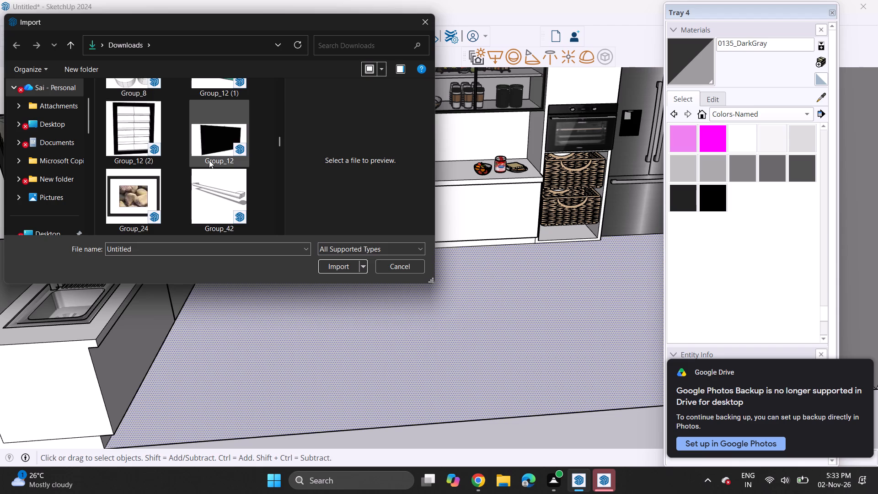
scroll(209, 160, down, 7)
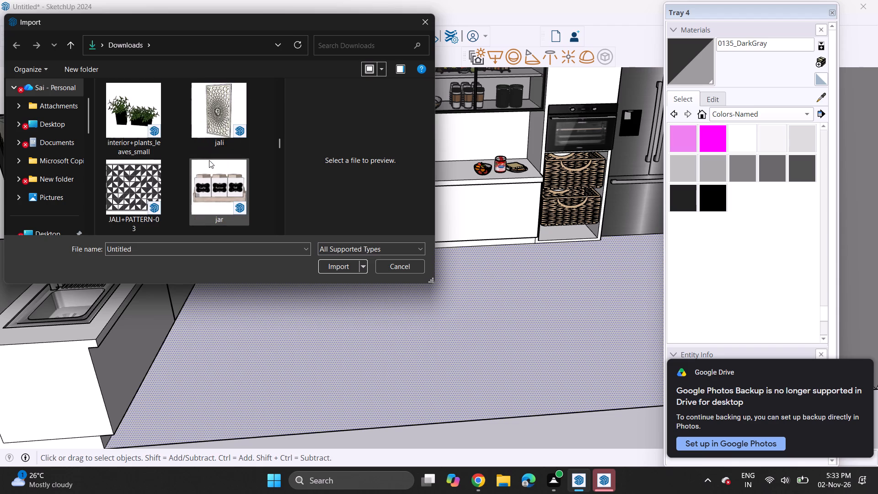
Import the Kitchen+Utensil model from Downloads and place it against the back wall above the countertop, below the glass cabinets.
scroll(209, 160, down, 3)
scroll(209, 160, up, 1)
scroll(209, 160, down, 3)
scroll(209, 160, up, 1)
scroll(209, 160, down, 7)
scroll(209, 160, up, 2)
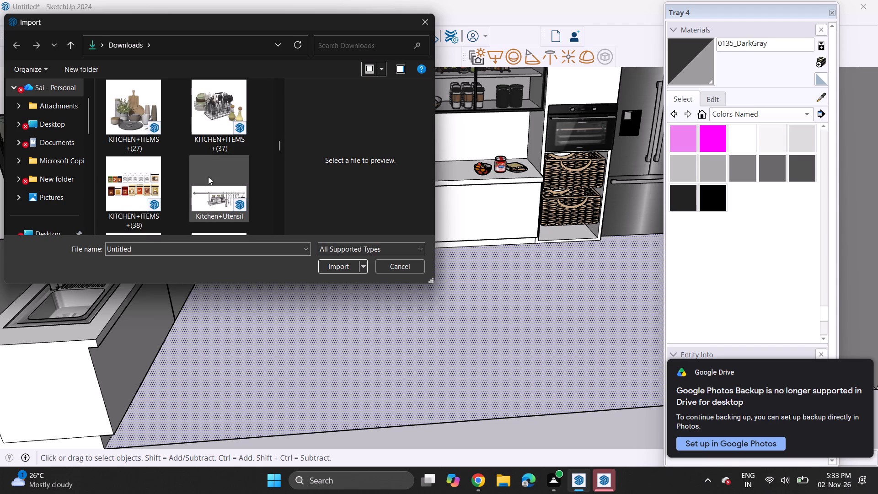
click(209, 179)
click(343, 267)
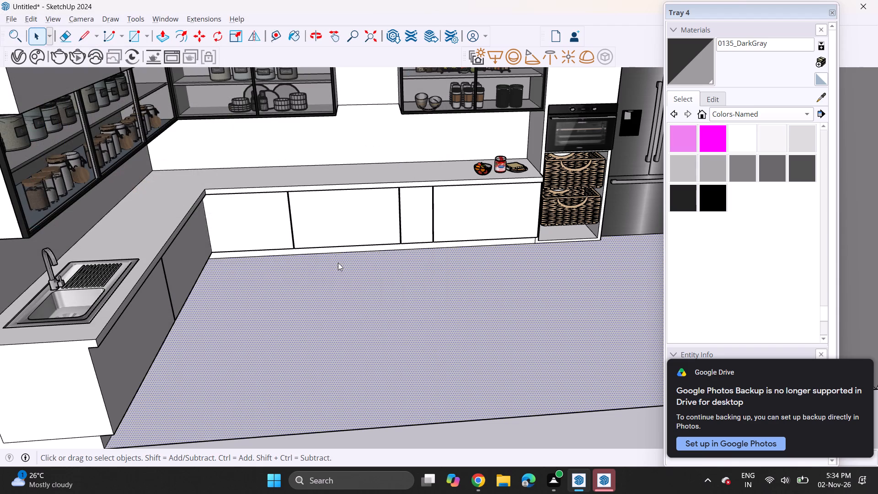
click(551, 263)
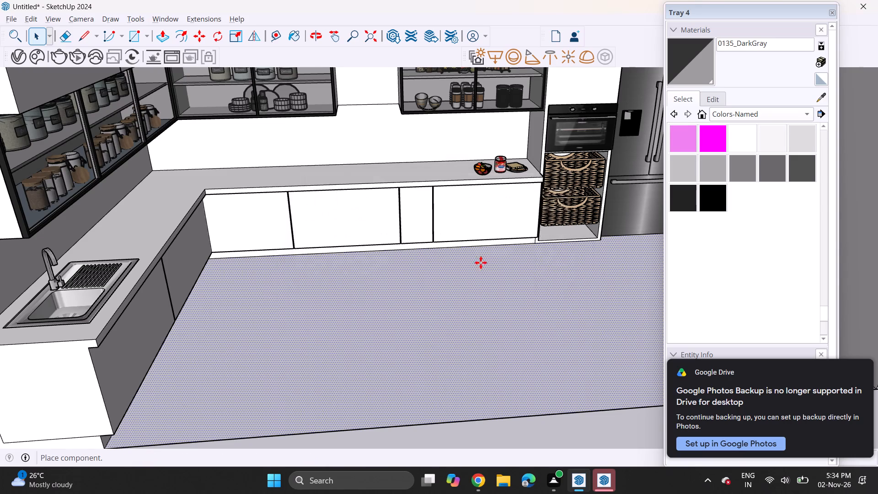
middle_drag(325, 226, 350, 172)
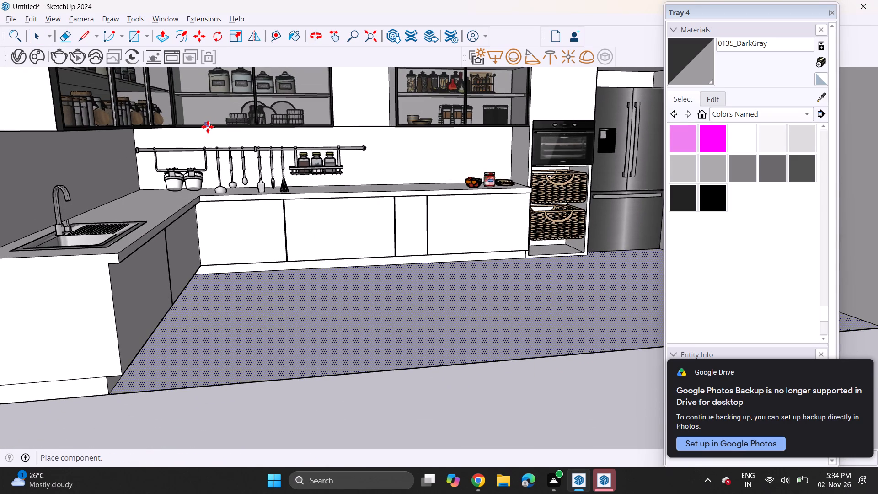
click(215, 114)
Rotate the hanging utensil rack half a turn in plan about a point on the kitchen floor.
middle_drag(346, 159, 222, 158)
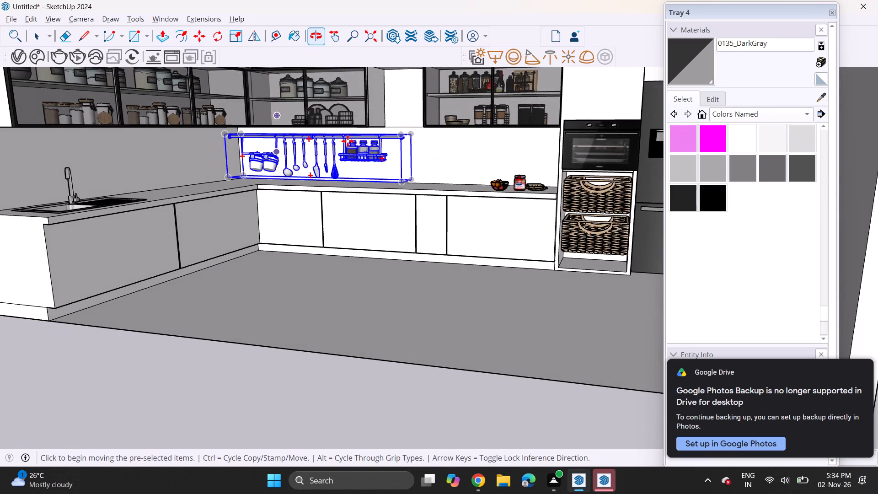
scroll(371, 139, up, 8)
middle_drag(437, 153, 326, 166)
scroll(418, 150, up, 1)
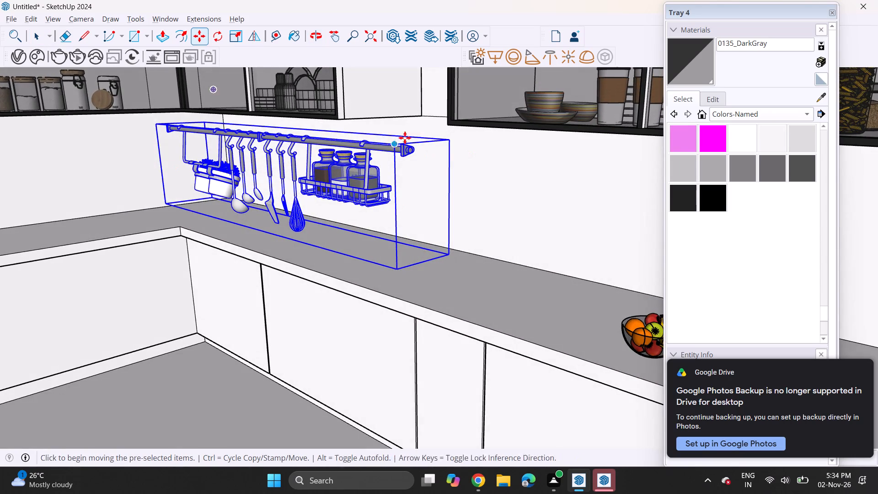
scroll(320, 191, down, 7)
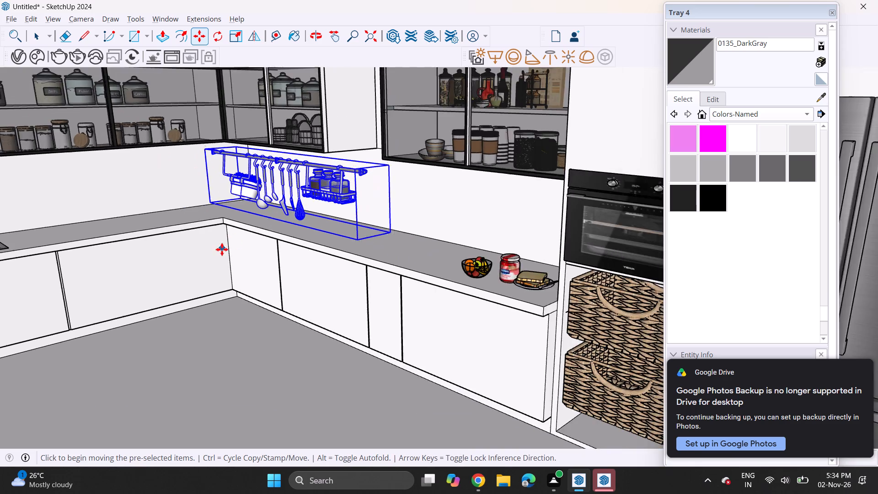
scroll(221, 252, down, 4)
middle_drag(201, 277, 410, 216)
scroll(390, 225, down, 20)
scroll(390, 225, down, 4)
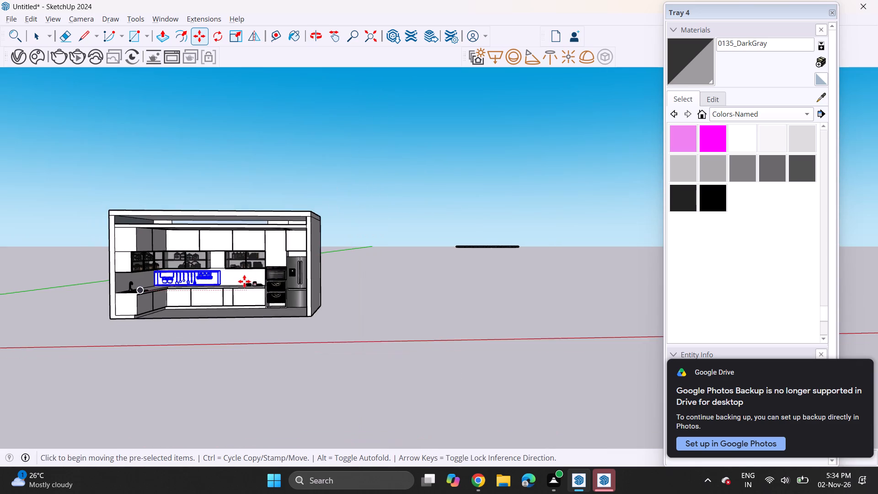
middle_drag(212, 274, 211, 368)
scroll(188, 326, up, 9)
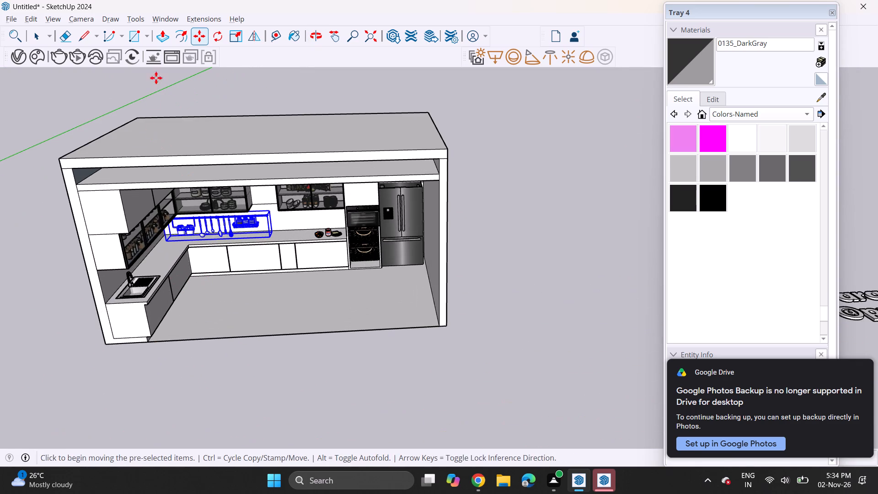
click(216, 35)
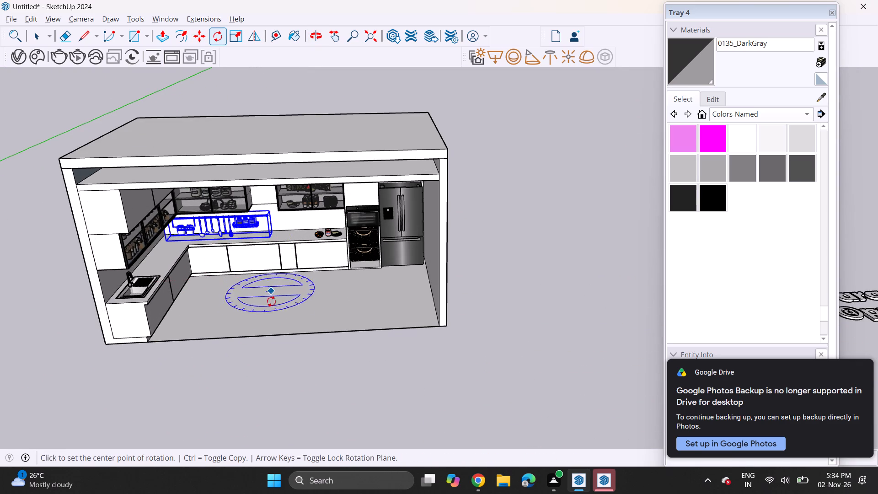
click(273, 300)
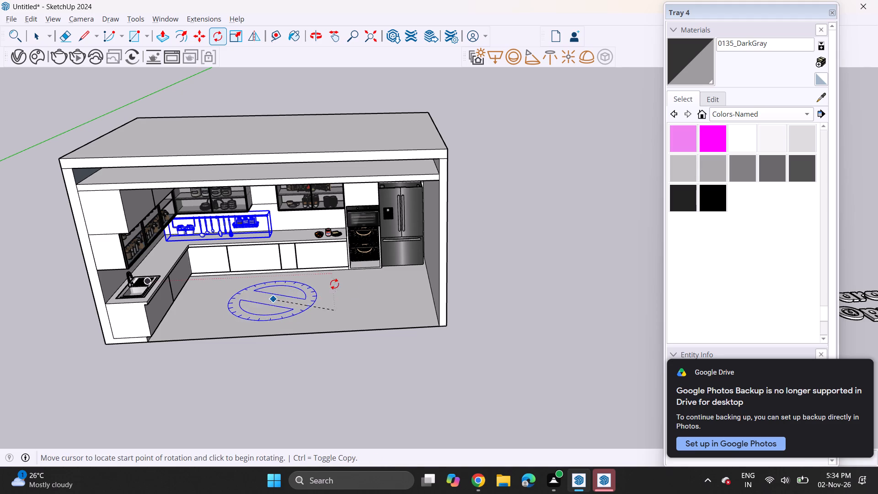
click(348, 297)
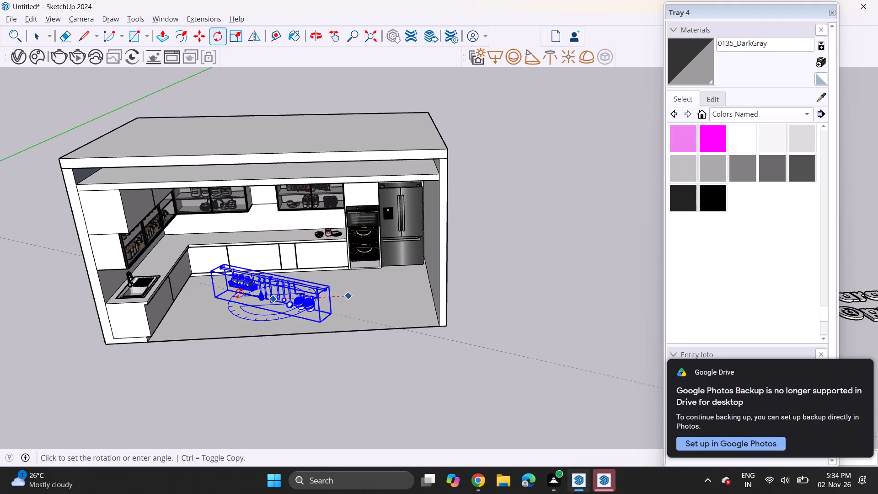
click(239, 303)
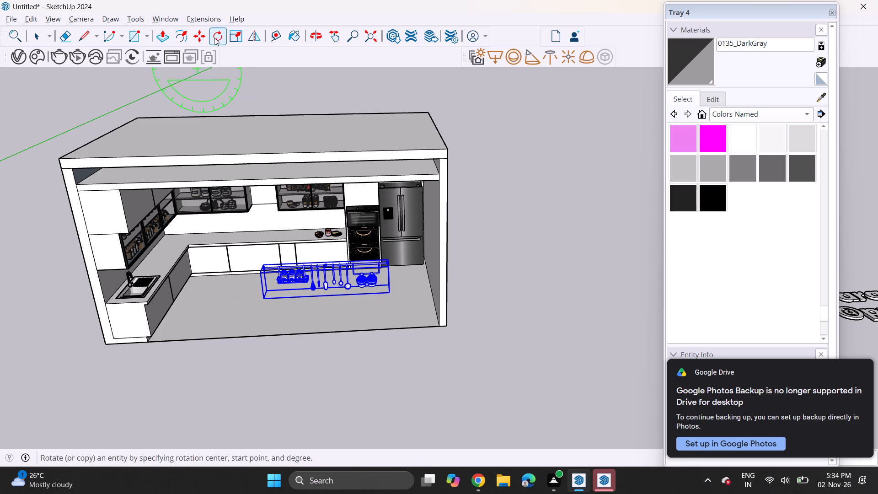
Move the rotated utensil rack back against the back wall, below the glass cabinets and beside the inner corner.
click(200, 40)
middle_drag(244, 249, 326, 165)
scroll(330, 162, up, 1)
scroll(287, 233, up, 3)
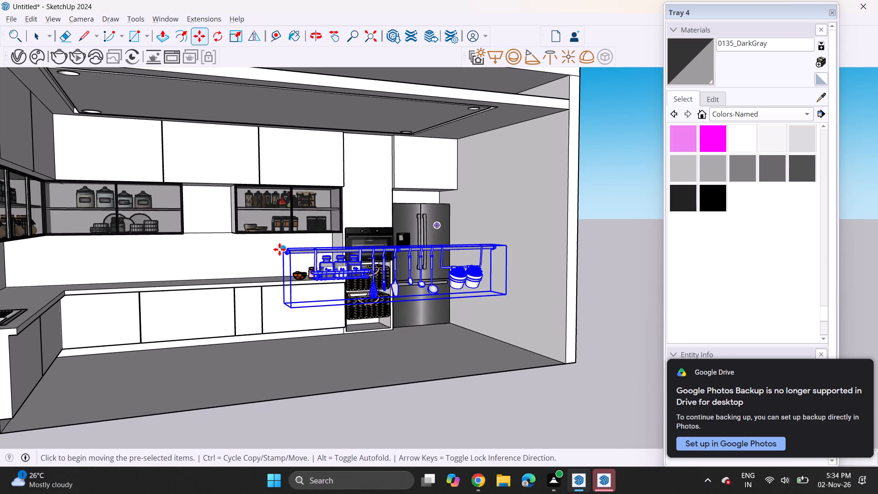
click(276, 249)
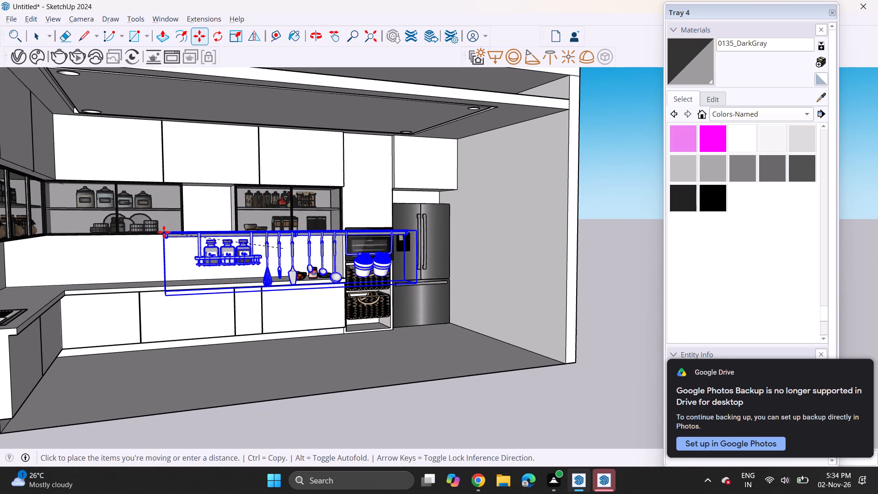
click(164, 232)
middle_drag(298, 231, 0, 268)
scroll(295, 213, up, 4)
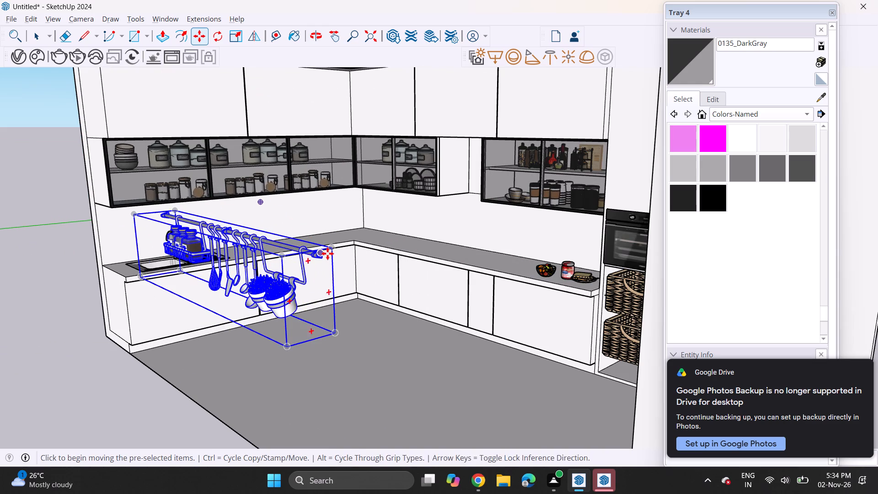
click(328, 254)
click(499, 207)
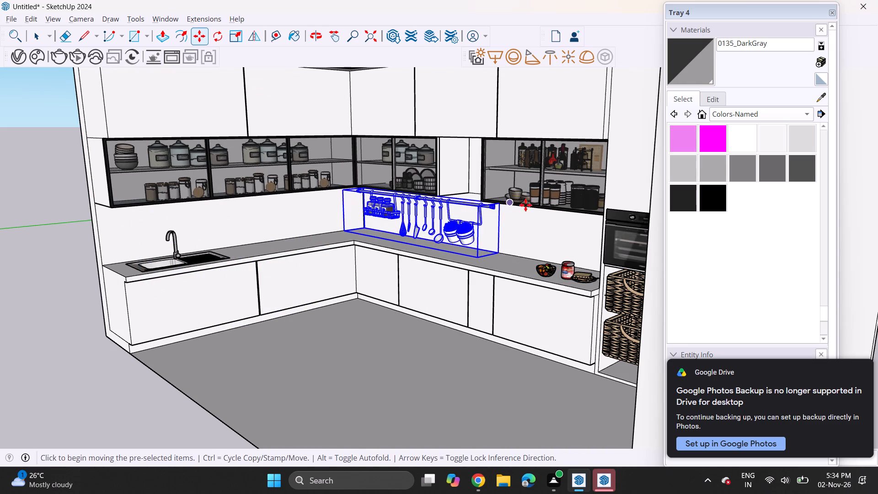
middle_drag(521, 180, 524, 173)
scroll(508, 193, up, 9)
middle_drag(494, 220, 451, 201)
scroll(490, 220, up, 1)
click(446, 193)
click(520, 217)
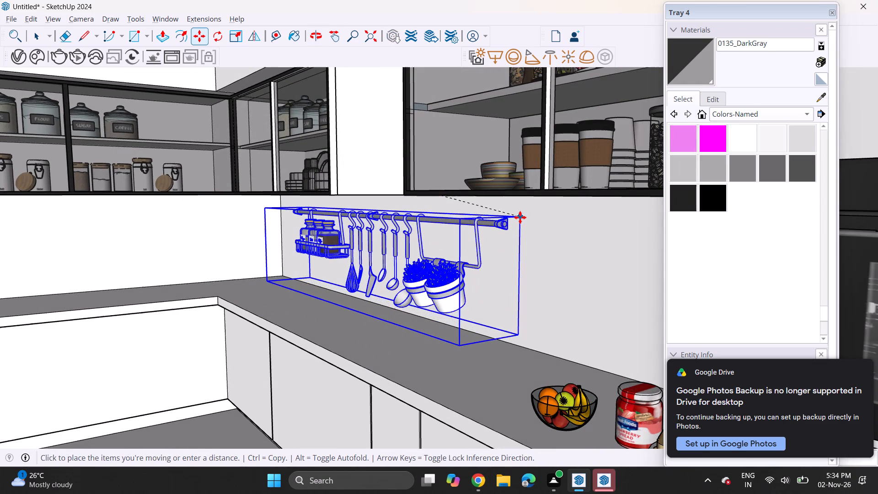
Scale the utensil rack down uniformly to less than half its size, keeping its upper corner nearest the inner wall corner fixed.
middle_drag(450, 219, 656, 195)
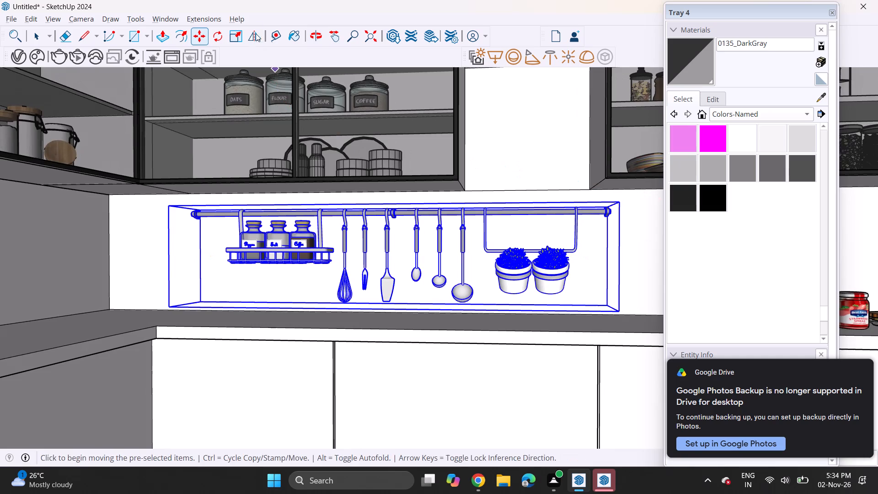
click(237, 36)
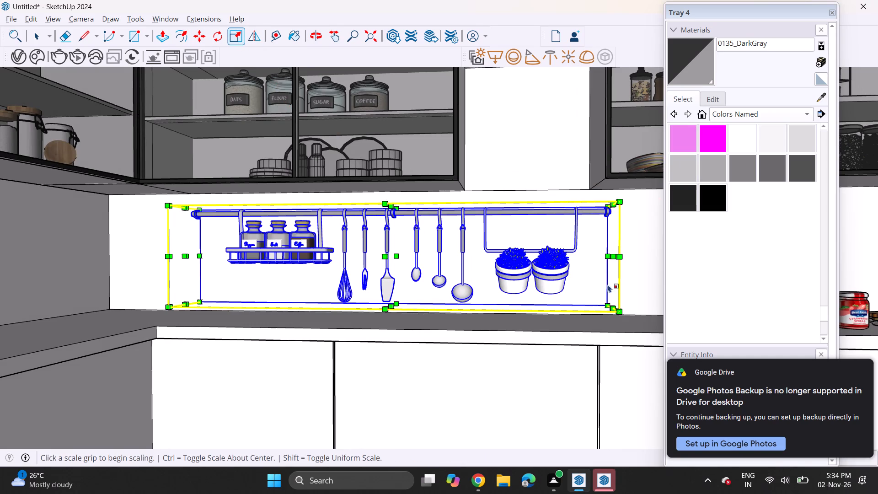
click(607, 301)
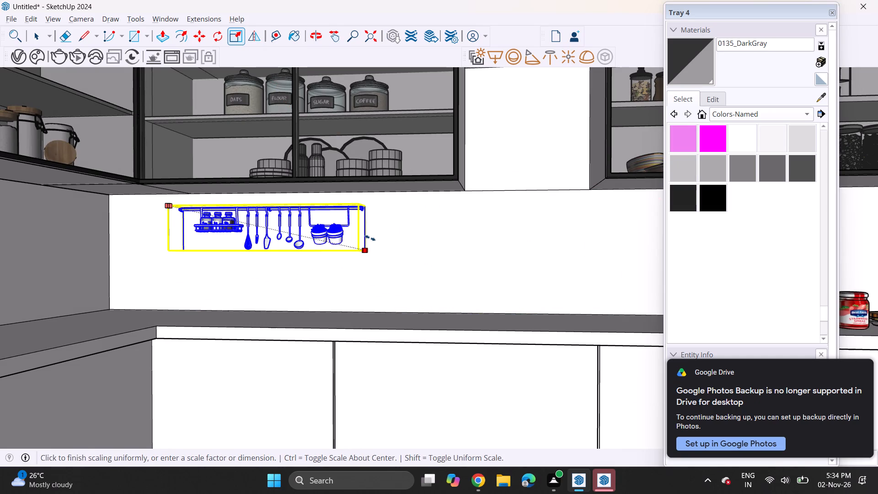
click(370, 238)
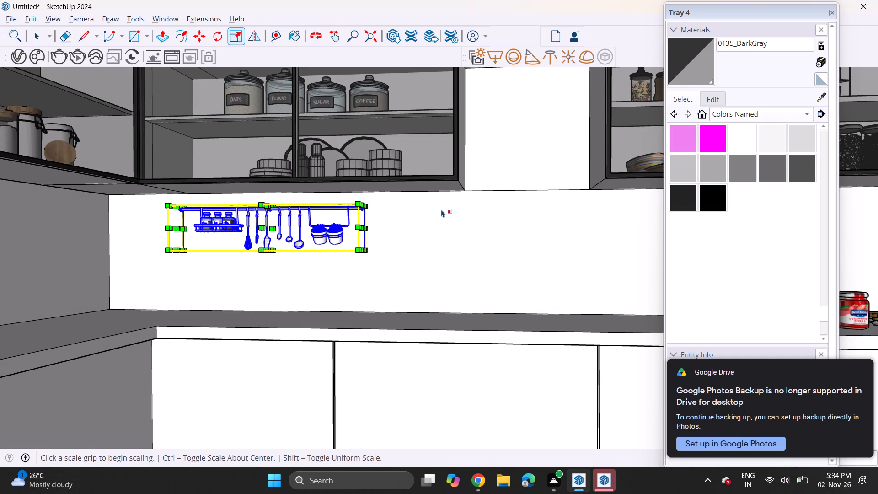
key(space)
middle_drag(517, 160, 539, 182)
scroll(540, 186, down, 4)
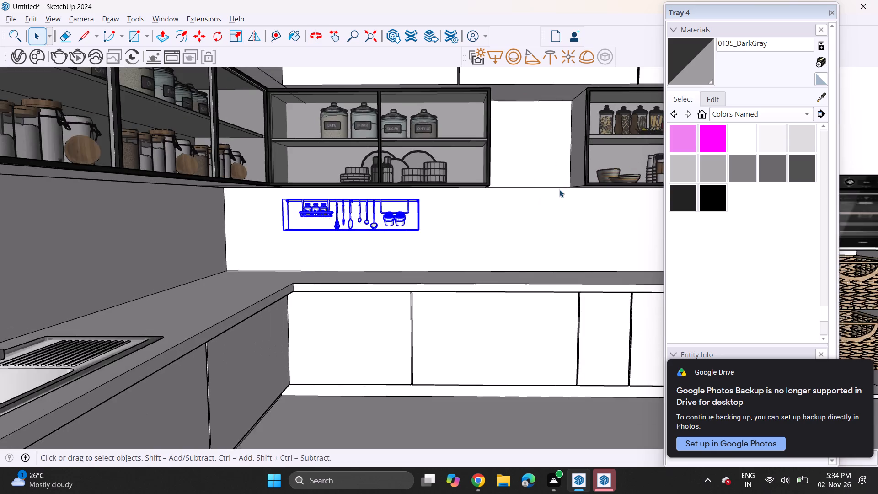
shift+middle_drag(557, 189, 424, 193)
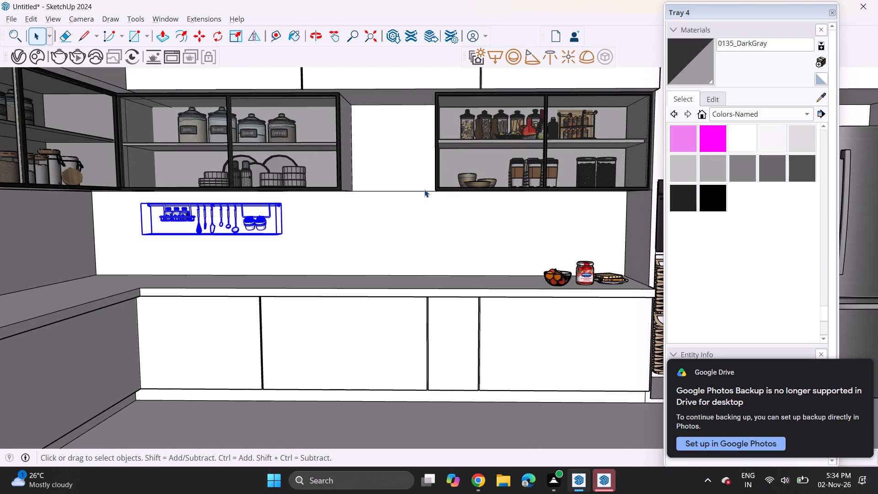
Open the model import browser at Downloads with large thumbnails and widen the file area to four files per row.
click(13, 22)
click(40, 179)
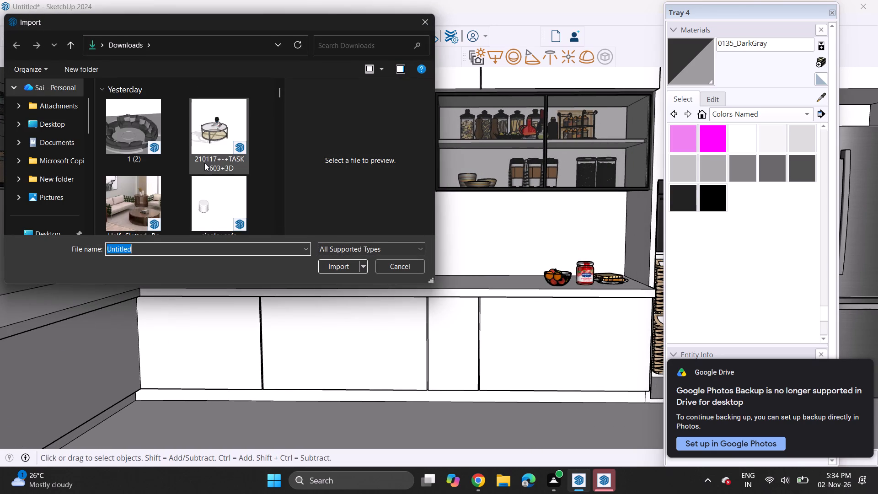
scroll(225, 155, down, 12)
click(379, 62)
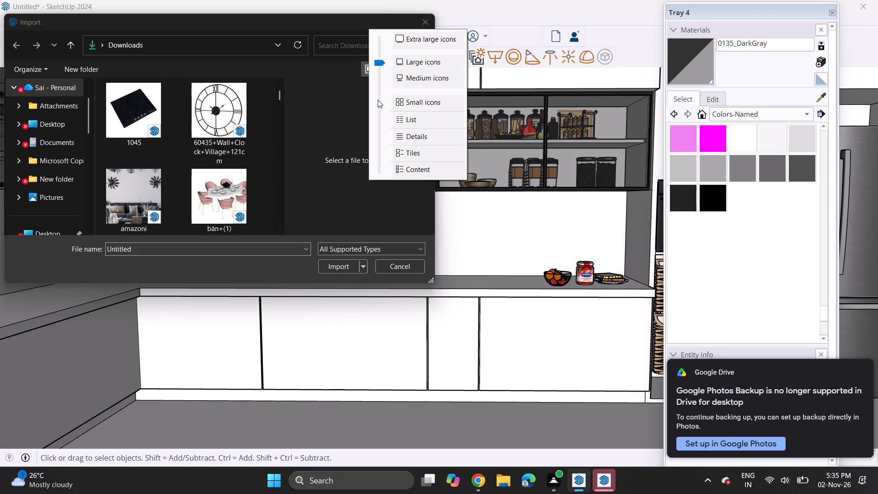
click(412, 76)
click(383, 65)
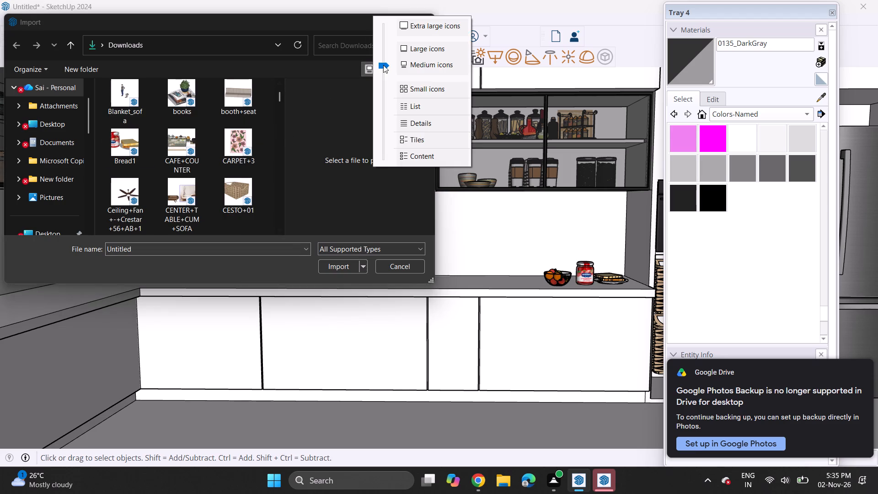
click(408, 50)
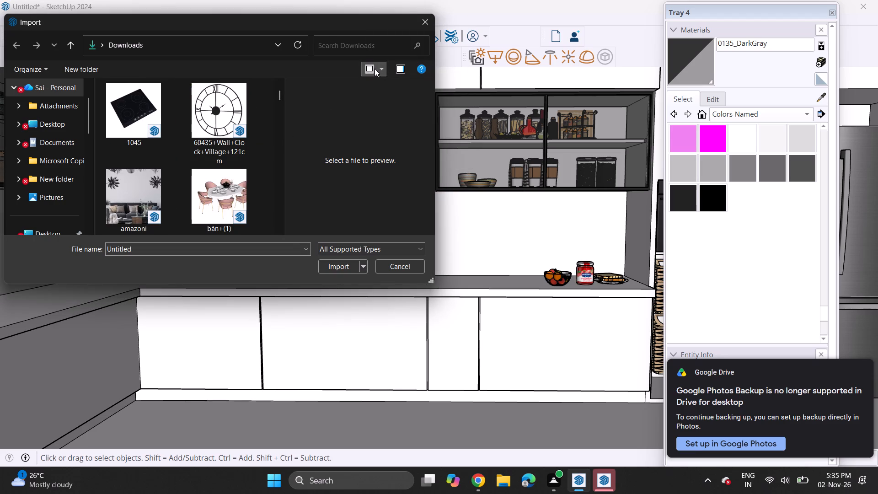
drag(280, 91, 305, 91)
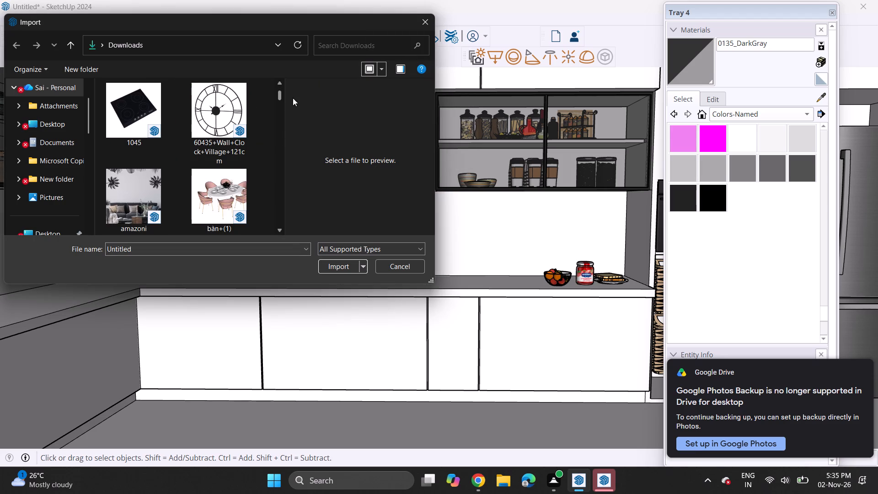
drag(285, 98, 416, 99)
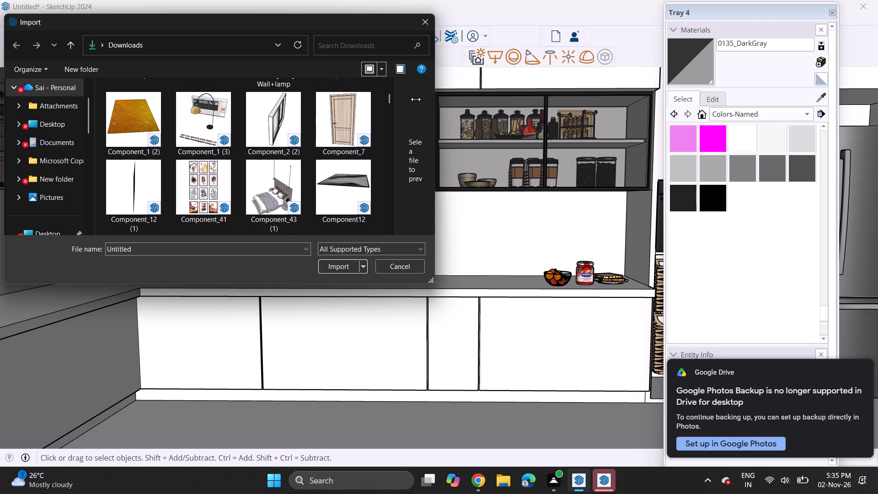
drag(416, 99, 450, 107)
Examine the model thumbnails in Downloads from the Component files through the names starting with P for a kitchen item.
scroll(286, 137, down, 2)
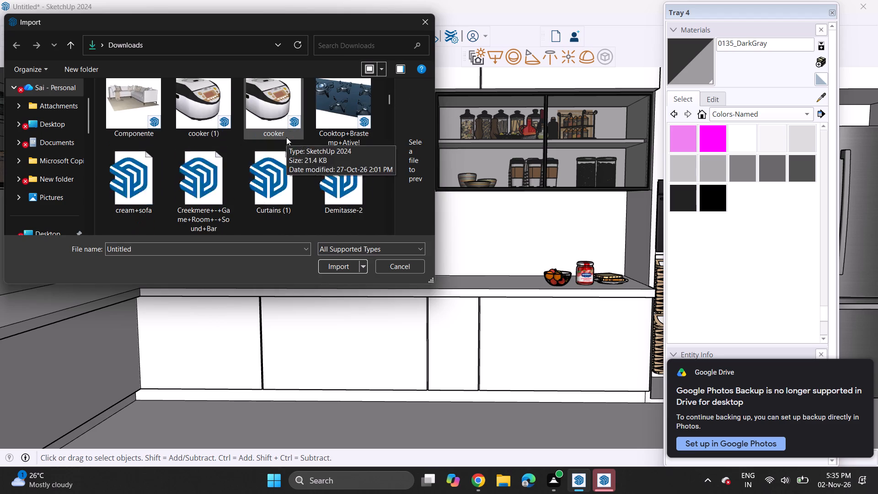
scroll(286, 137, down, 4)
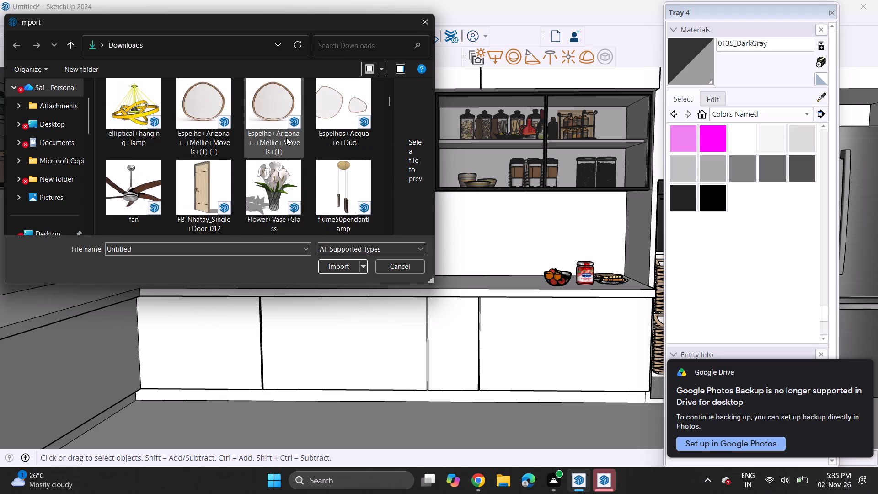
scroll(286, 137, down, 7)
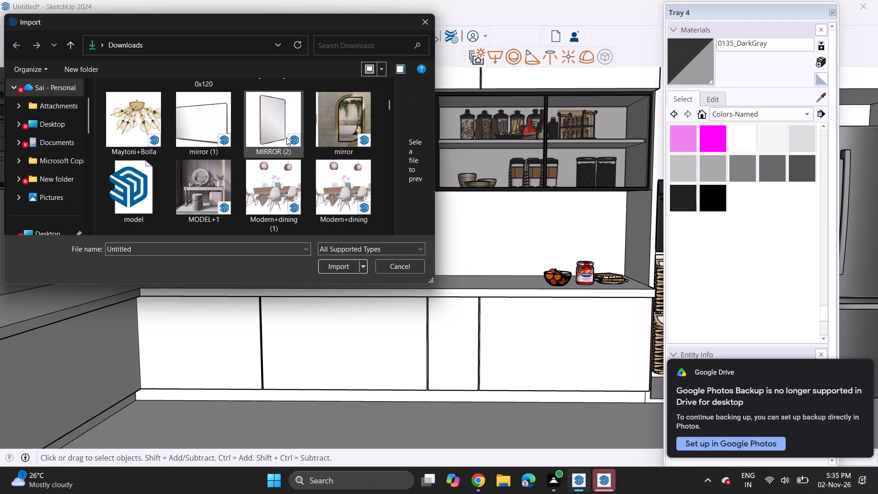
scroll(286, 137, down, 5)
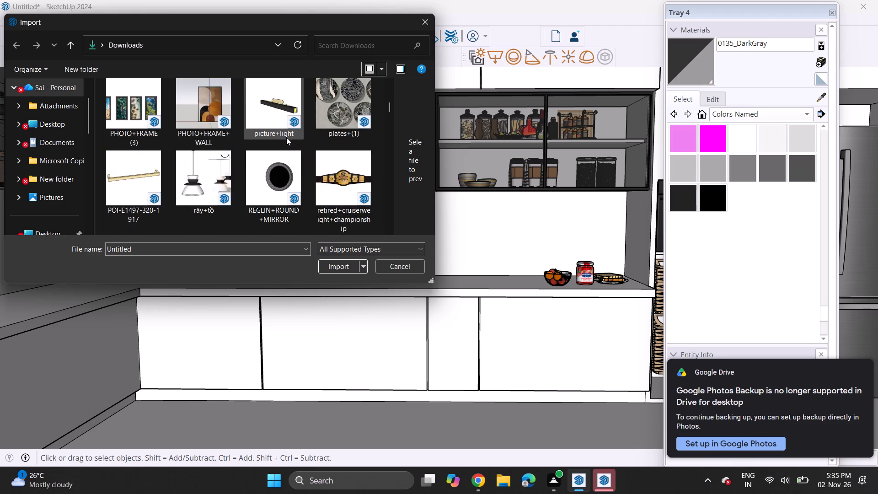
Examine the model thumbnails from the sofa files through the Untitled and wall decor files for a kitchen item.
scroll(286, 137, down, 6)
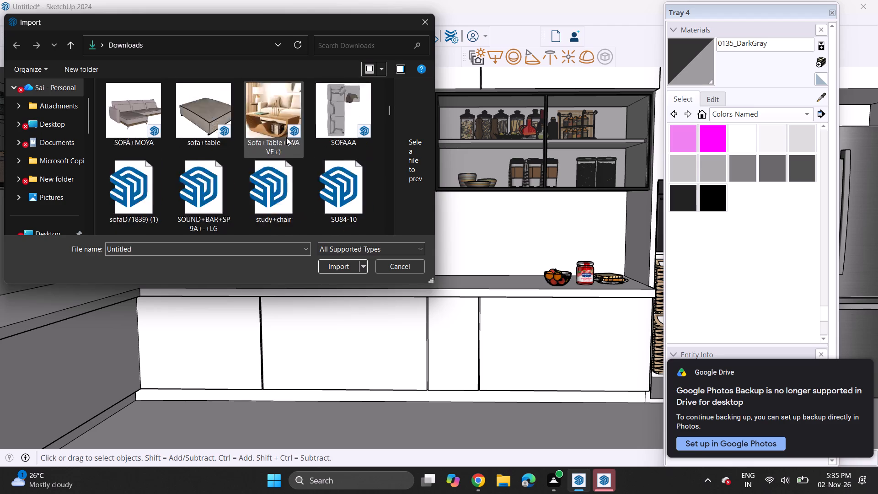
scroll(286, 137, down, 4)
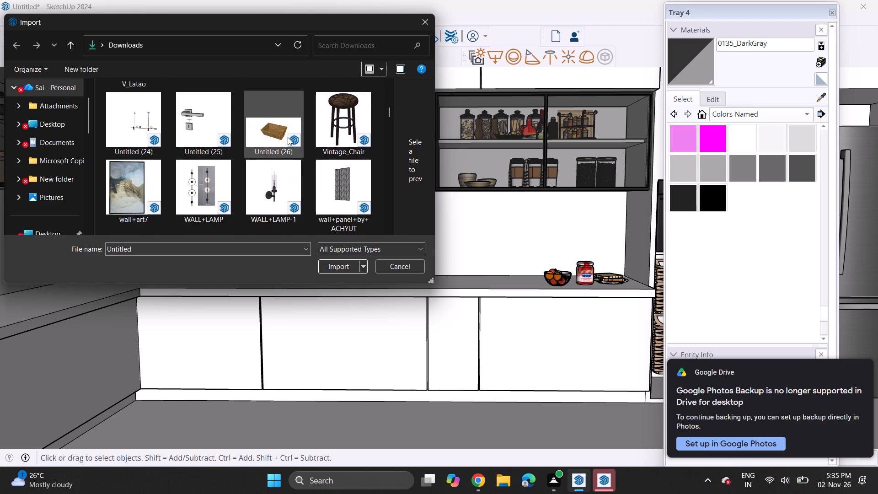
Examine the Downloads thumbnails from the wall decor files through the drawings, images, cars and bedroom models for a kitchen item.
scroll(288, 137, down, 5)
scroll(315, 170, down, 2)
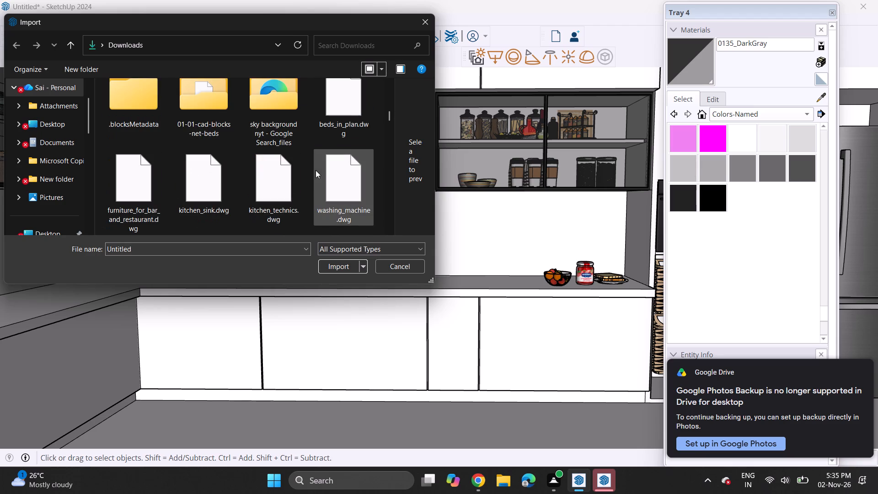
scroll(320, 169, down, 7)
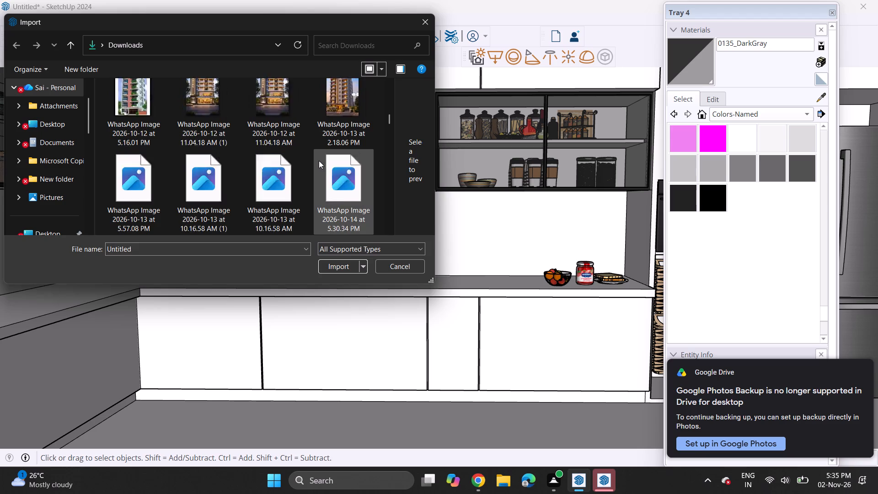
scroll(319, 161, down, 1)
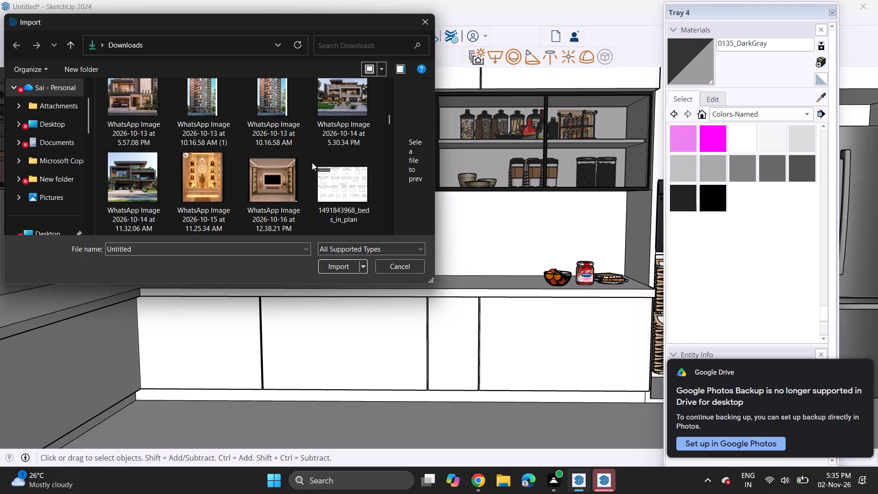
scroll(312, 162, down, 3)
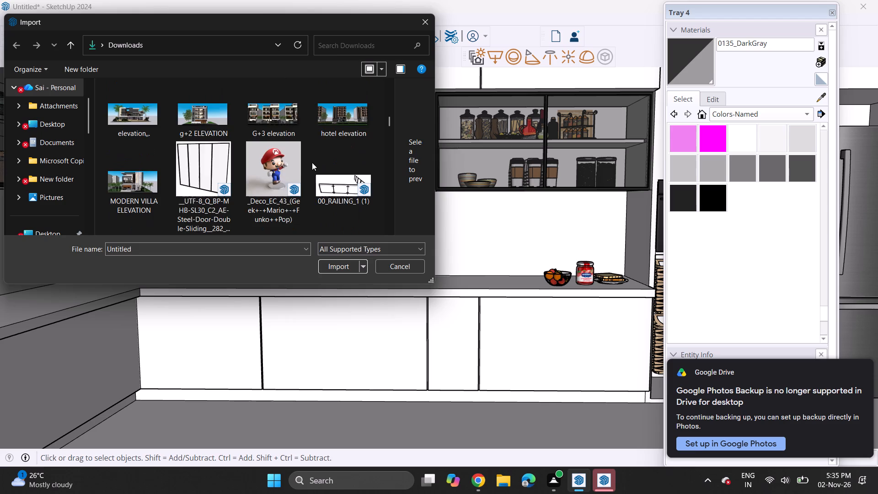
scroll(312, 162, down, 6)
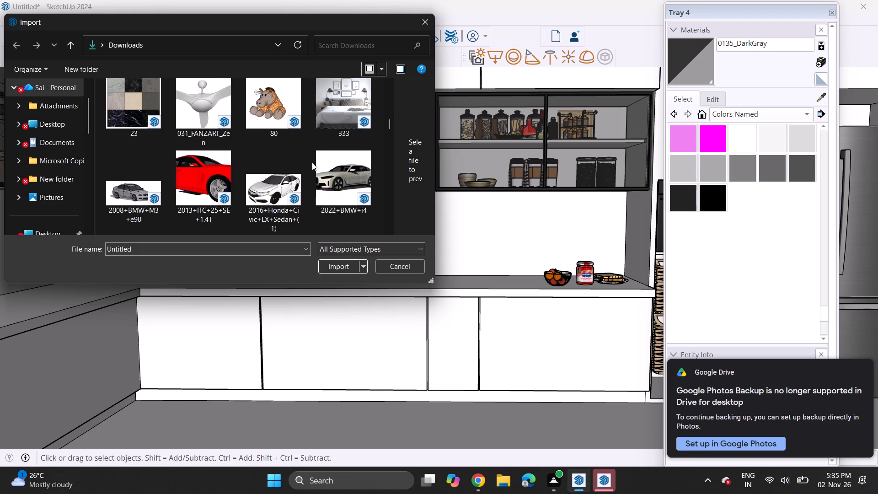
scroll(312, 162, down, 6)
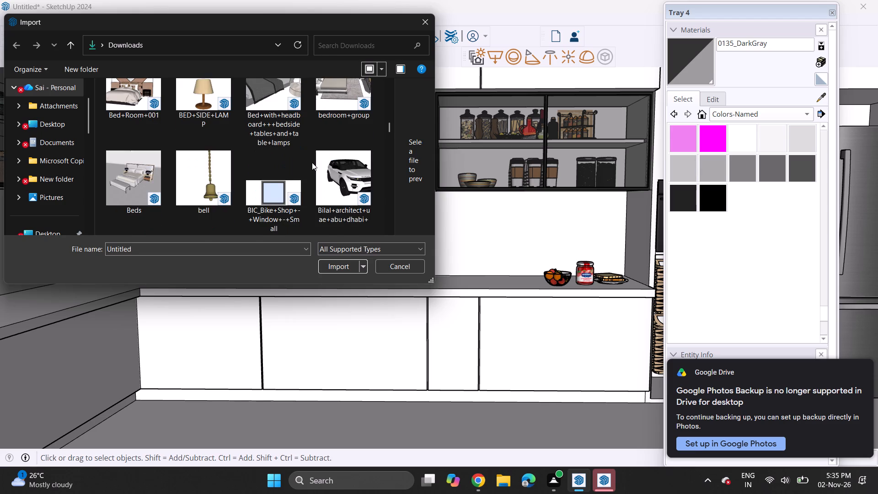
Examine the Downloads thumbnails from the files starting with C through the KITCHEN+ITEMS models for another wall-hung kitchen item.
scroll(312, 162, down, 6)
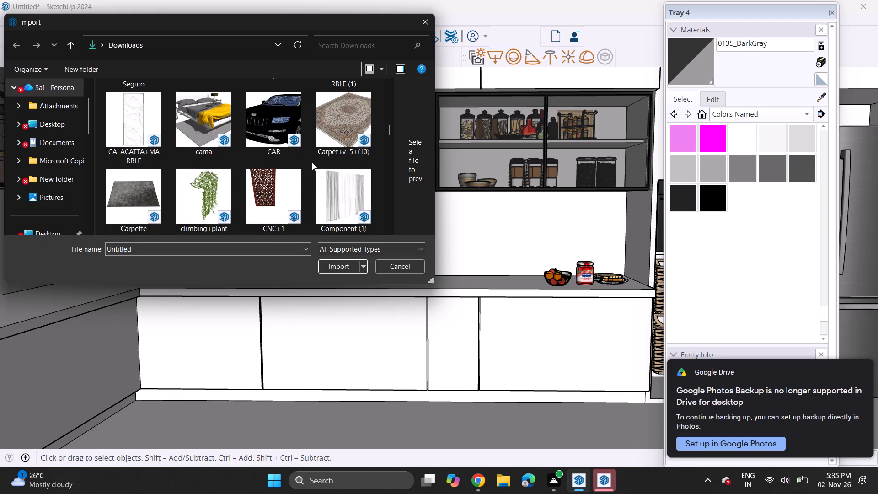
scroll(312, 162, down, 8)
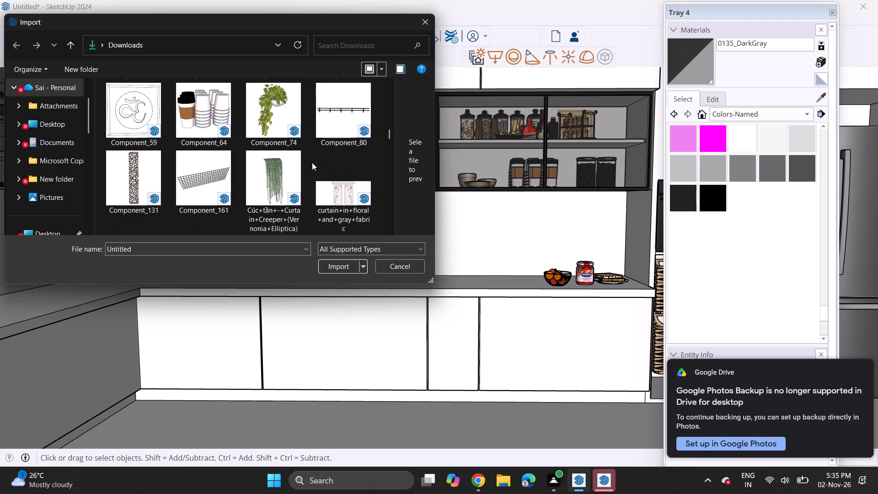
scroll(312, 162, down, 7)
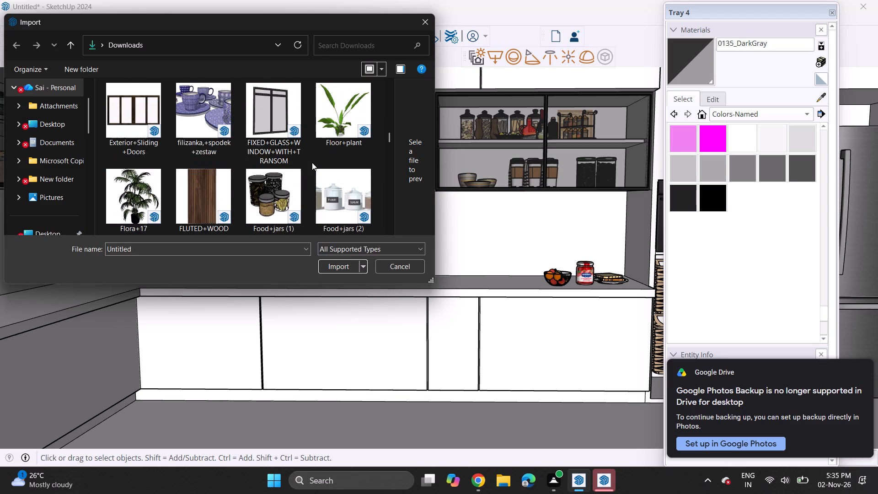
scroll(312, 162, down, 10)
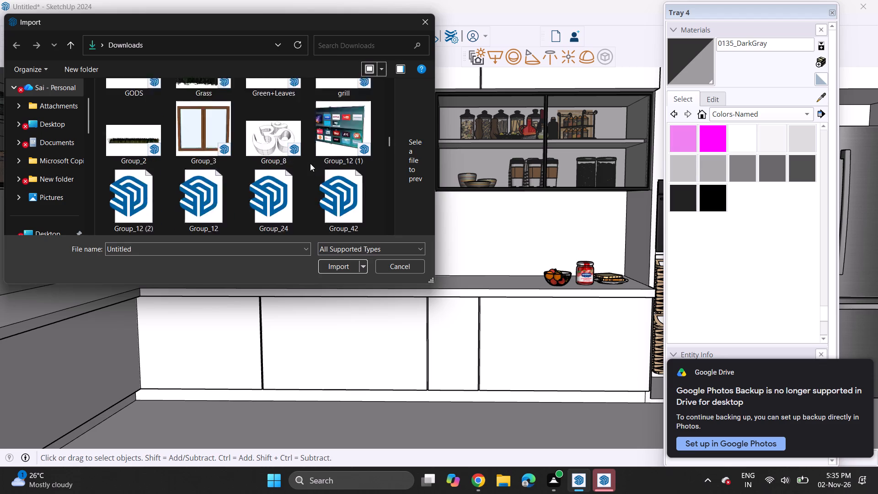
scroll(310, 163, down, 5)
scroll(310, 163, up, 2)
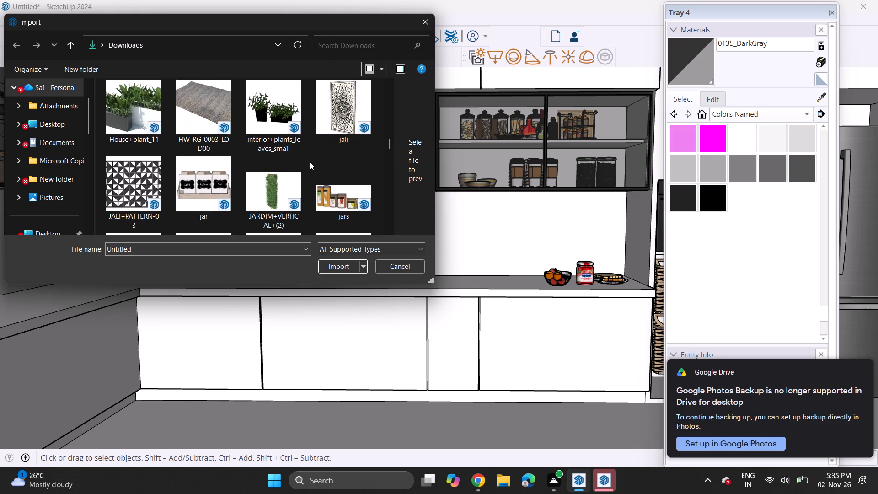
scroll(310, 162, down, 5)
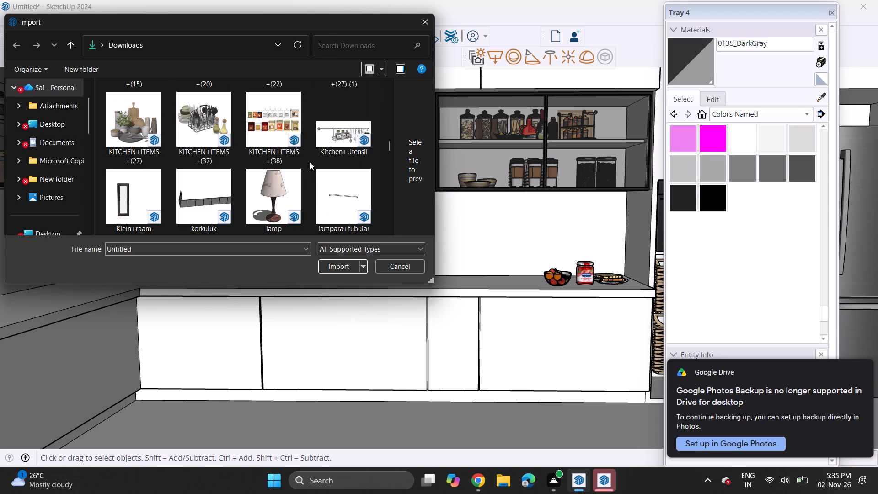
Import KITCHEN+ITEMS+(20) and place the hanging utensil rack on the backsplash above the fruit bowl and jar.
scroll(305, 156, up, 1)
click(191, 106)
click(338, 268)
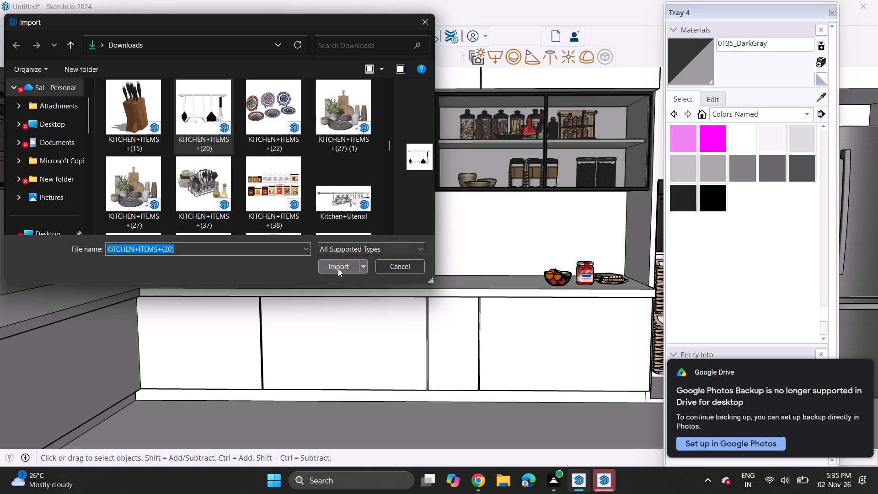
click(548, 269)
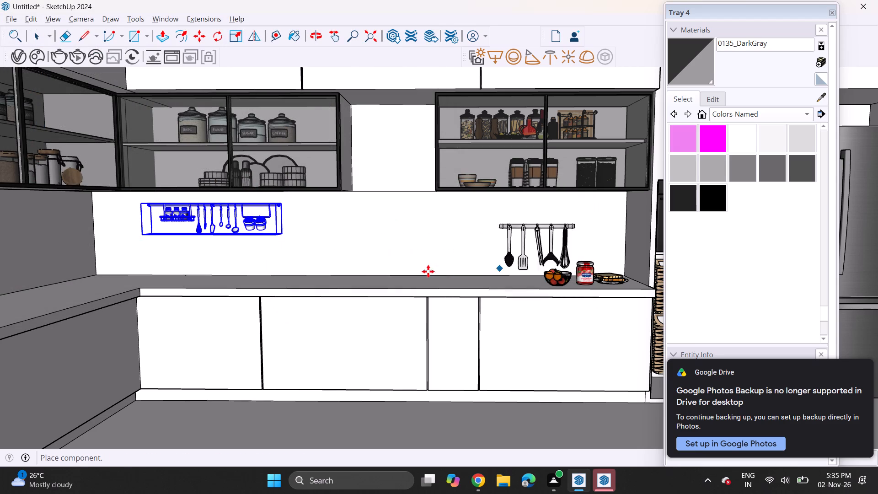
click(490, 246)
middle_drag(452, 220, 585, 201)
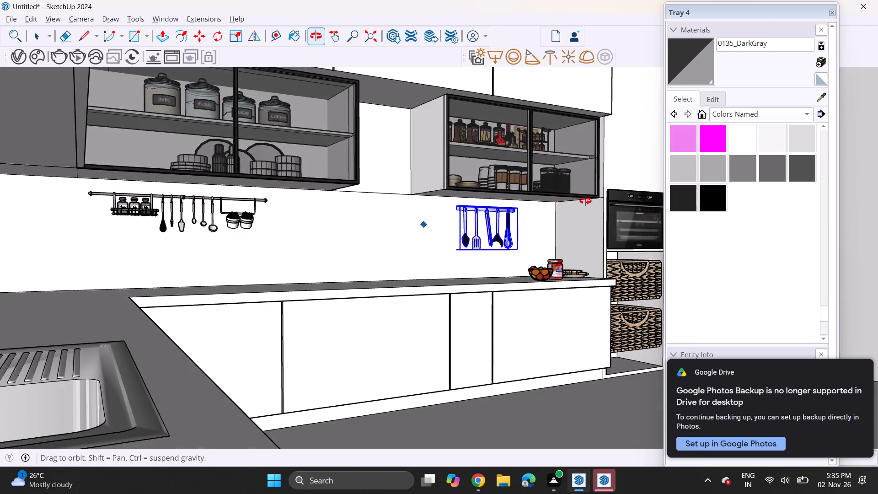
middle_drag(585, 201, 459, 223)
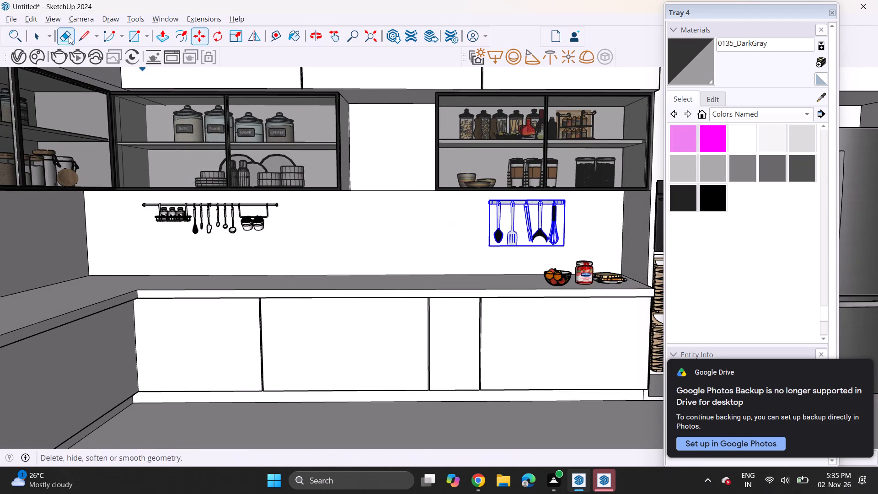
Reopen the model import browser at Downloads and examine the thumbnails down to the Earlier this year group.
click(6, 18)
click(55, 174)
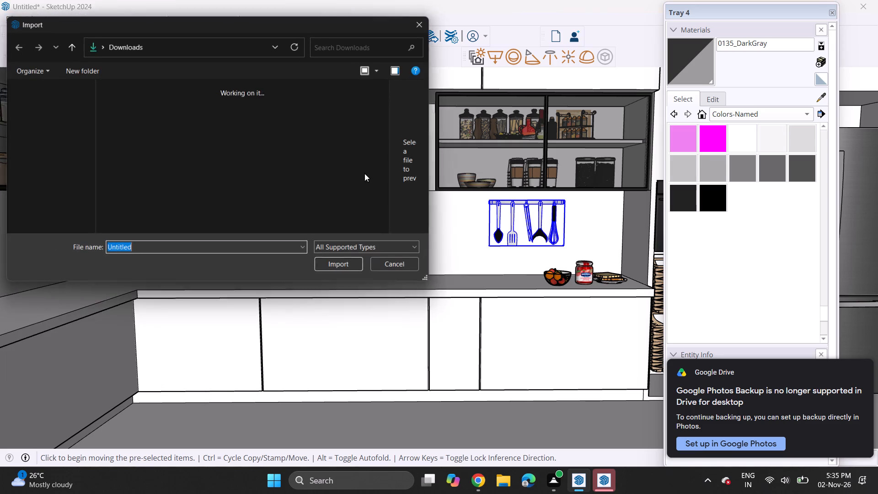
scroll(253, 176, down, 20)
scroll(253, 176, down, 13)
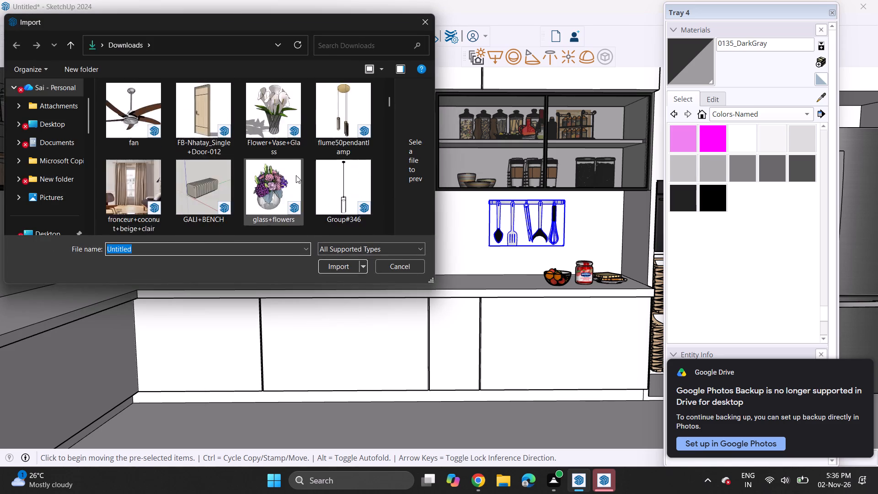
scroll(296, 175, down, 20)
scroll(296, 175, down, 11)
scroll(289, 172, up, 1)
scroll(289, 172, down, 18)
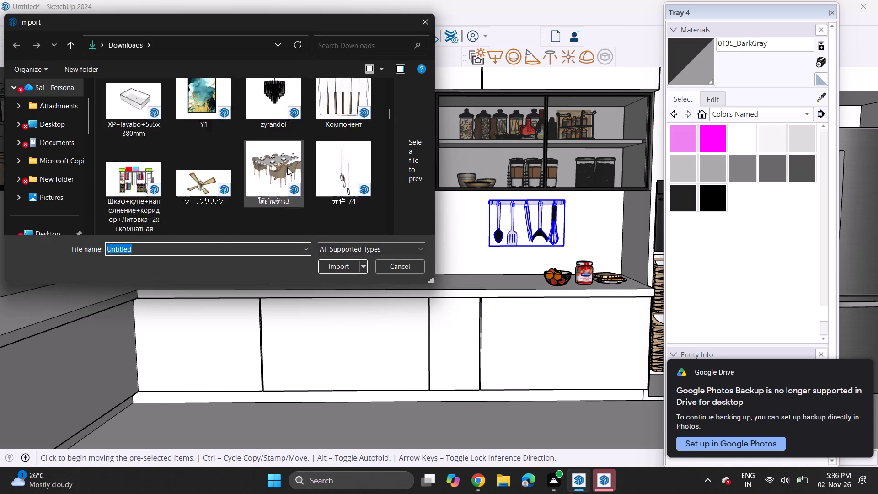
scroll(287, 167, down, 16)
scroll(286, 169, down, 19)
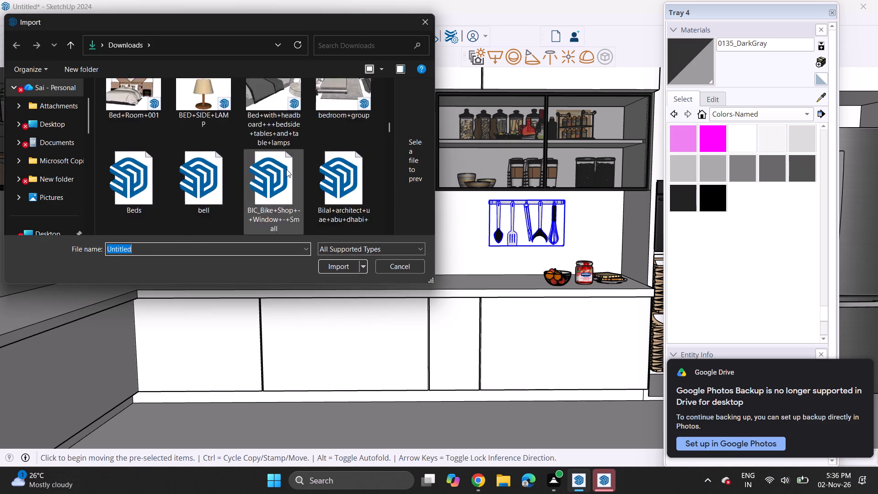
scroll(286, 169, down, 20)
scroll(286, 169, down, 20)
scroll(286, 169, down, 2)
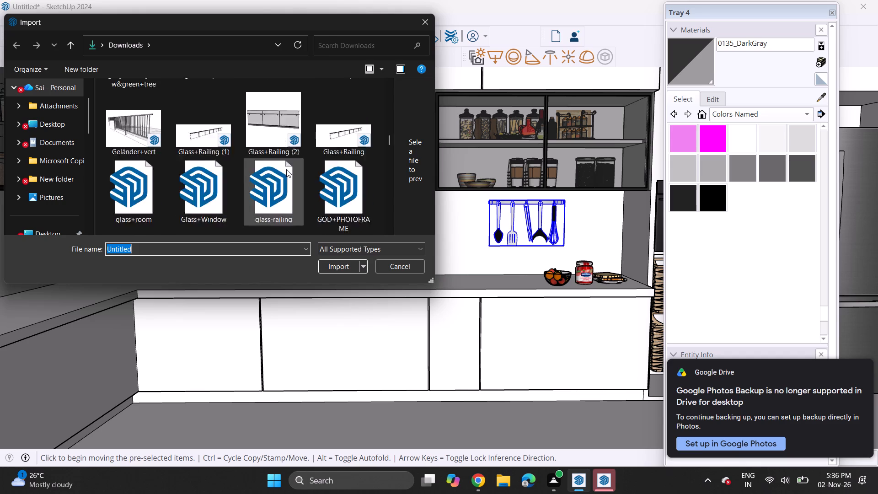
scroll(286, 169, down, 20)
scroll(286, 169, down, 20)
scroll(286, 169, down, 2)
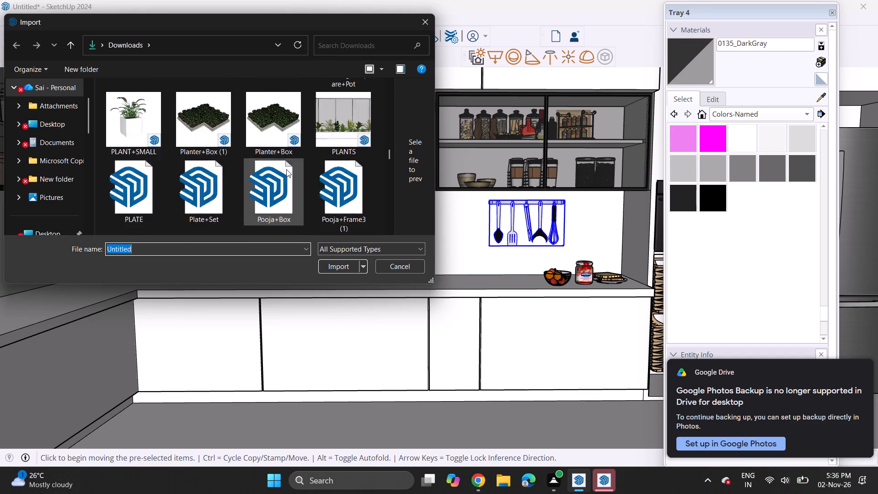
scroll(286, 169, down, 8)
scroll(286, 169, down, 20)
scroll(286, 169, down, 7)
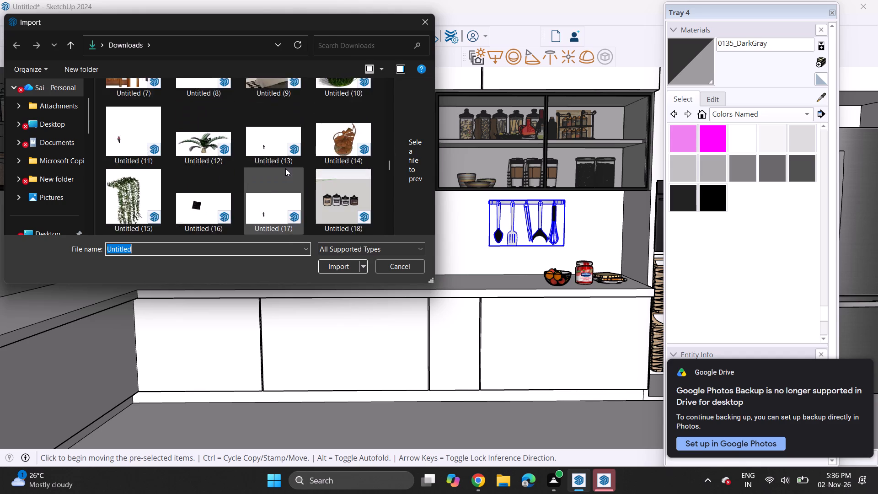
scroll(285, 168, down, 20)
scroll(285, 168, down, 4)
scroll(285, 168, up, 6)
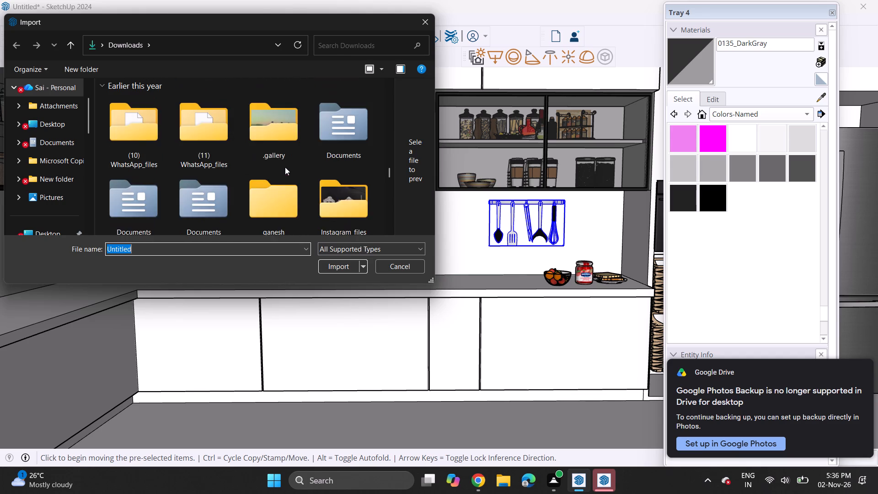
Examine the Downloads thumbnails back up from the Earlier this year group to the files starting with P for a range hood.
scroll(285, 167, up, 7)
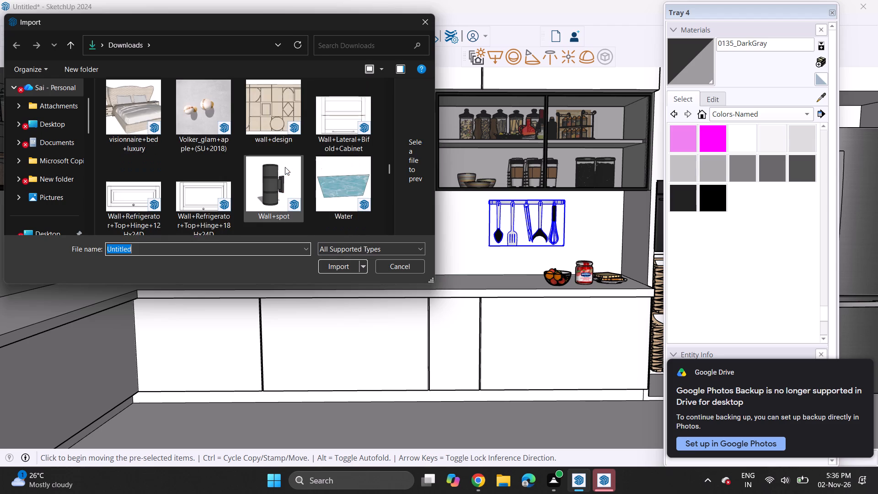
scroll(285, 167, up, 6)
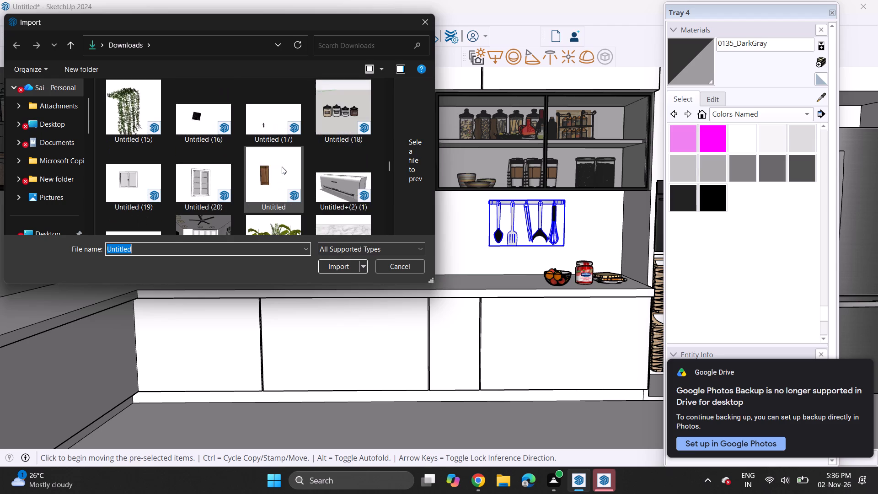
scroll(282, 166, up, 8)
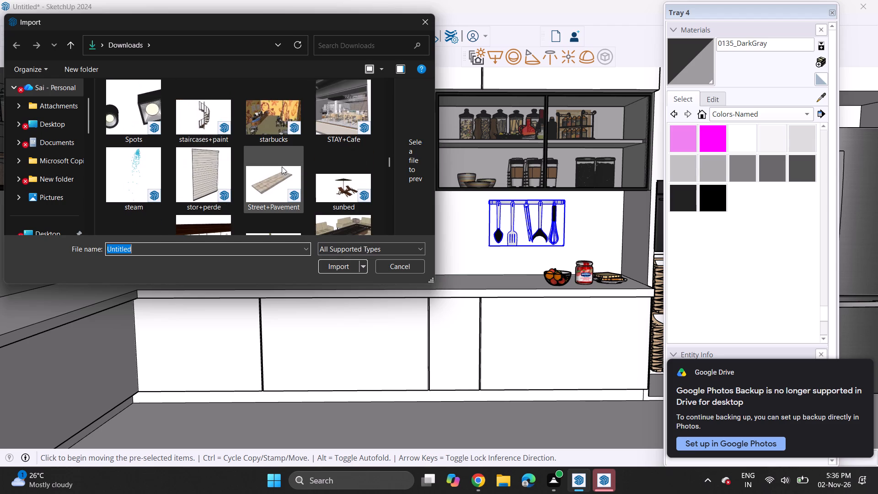
scroll(282, 166, up, 4)
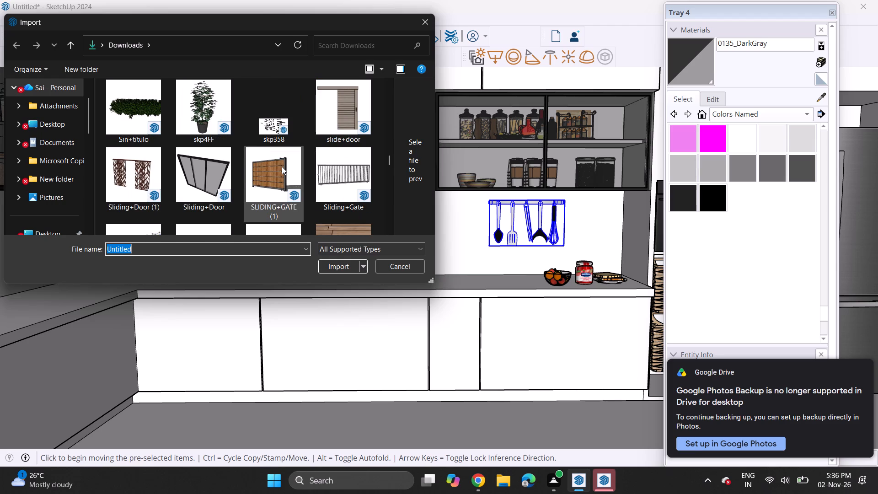
scroll(282, 166, up, 7)
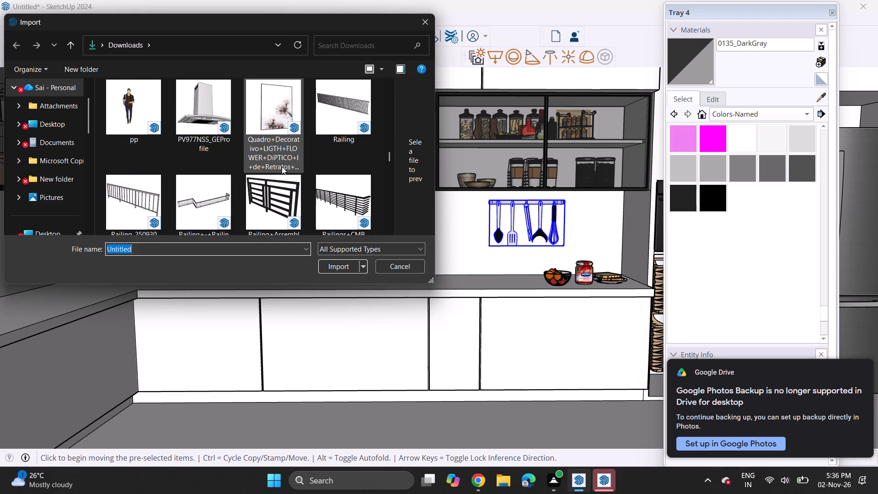
scroll(282, 166, up, 3)
scroll(282, 166, down, 4)
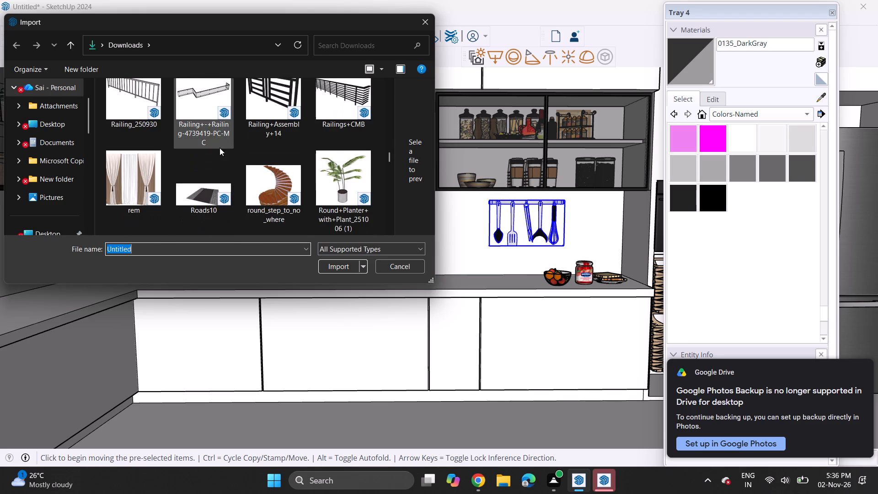
scroll(219, 161, down, 2)
scroll(219, 161, up, 4)
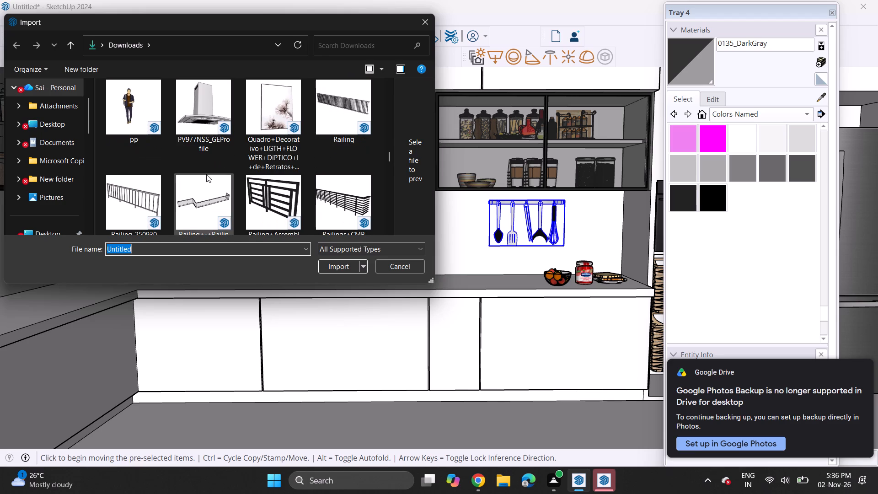
Import PV977NSS_GEProfile and place the range hood on the wall in the gap between the glass-fronted wall cabinets.
click(189, 106)
click(337, 273)
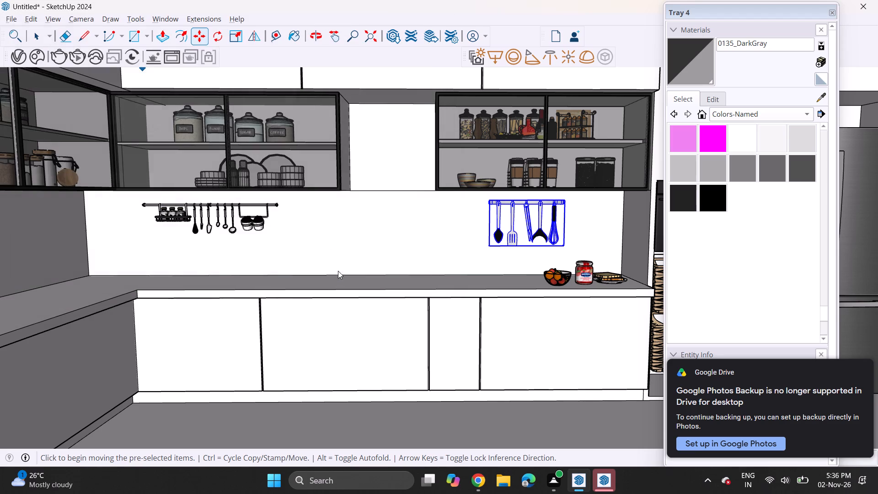
click(398, 221)
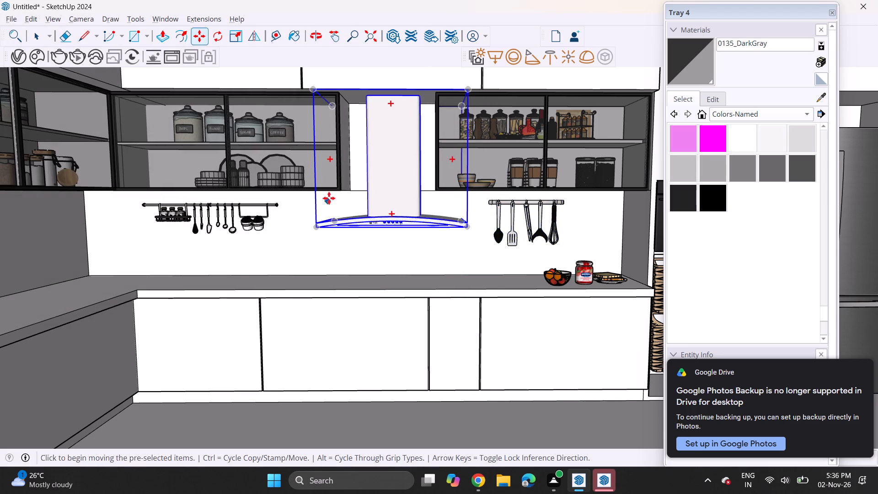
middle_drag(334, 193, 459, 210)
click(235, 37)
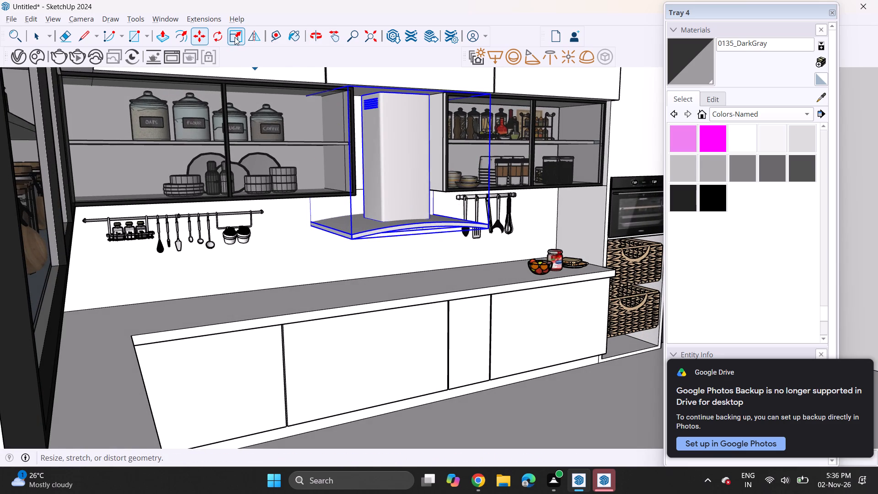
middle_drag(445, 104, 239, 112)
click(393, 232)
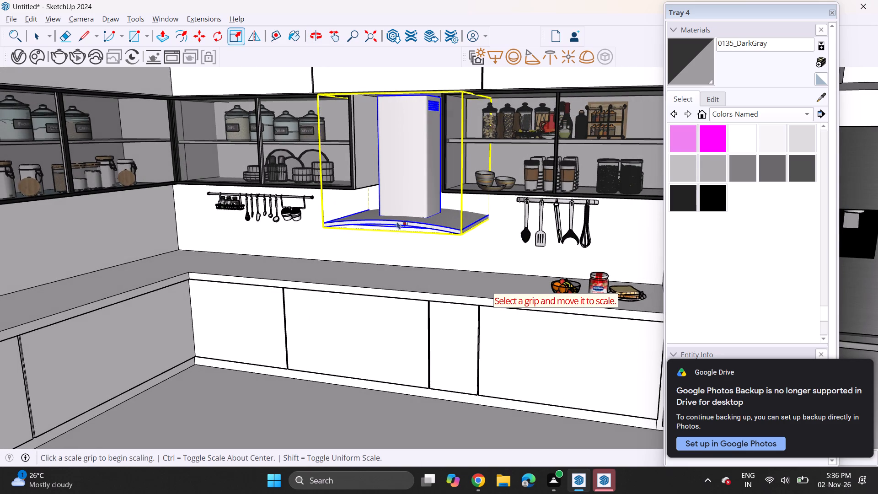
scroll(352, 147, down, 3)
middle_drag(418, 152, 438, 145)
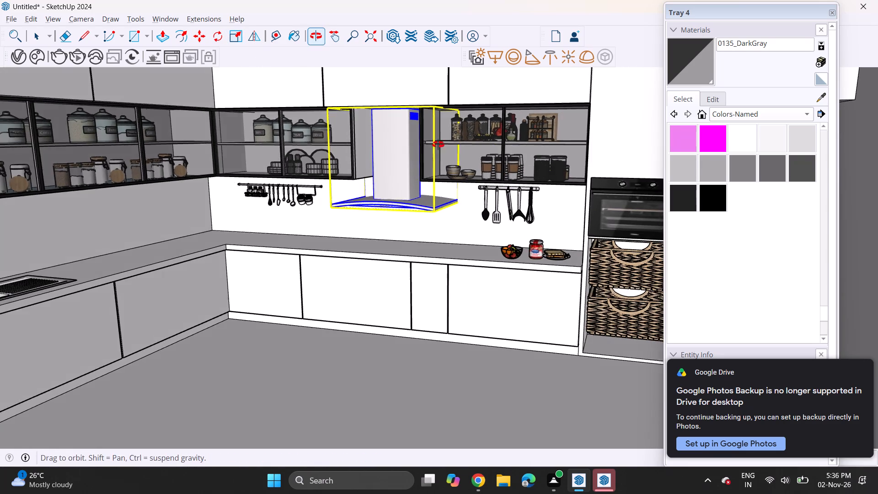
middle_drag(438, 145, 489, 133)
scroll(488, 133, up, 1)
Move the range hood up along the blue axis so it sits higher between the glass-fronted wall cabinets.
click(193, 38)
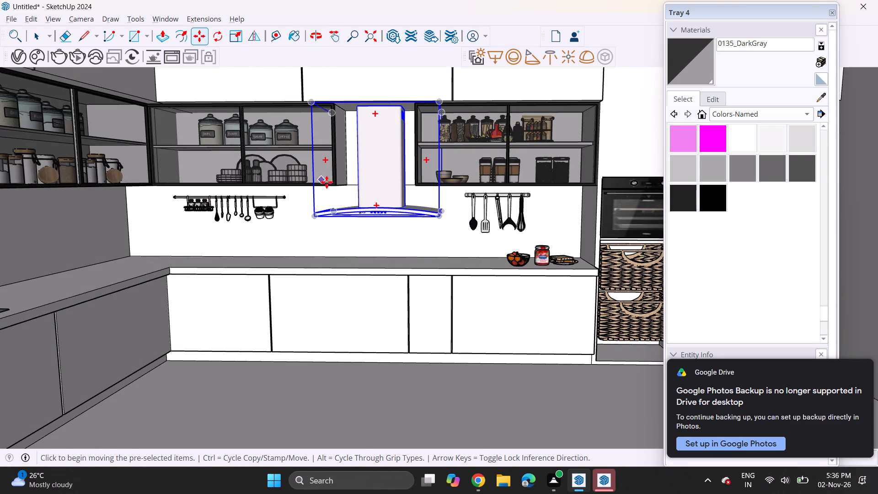
click(372, 193)
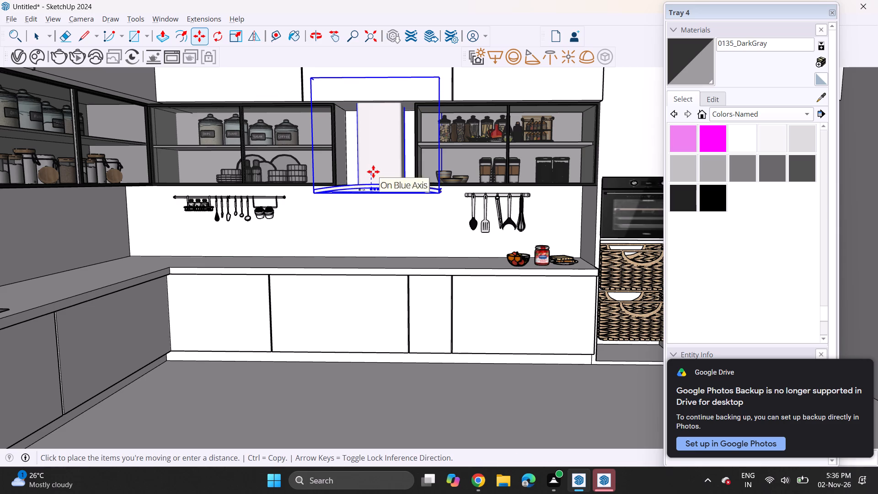
click(371, 174)
middle_drag(312, 183, 317, 211)
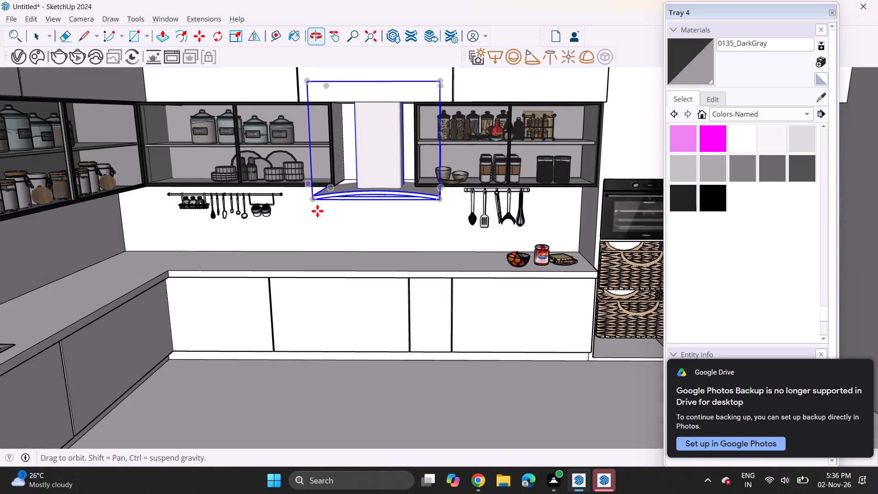
Reopen the model import browser at Downloads and examine the thumbnails down to the files starting with W and Y for kitchen accessories.
click(11, 16)
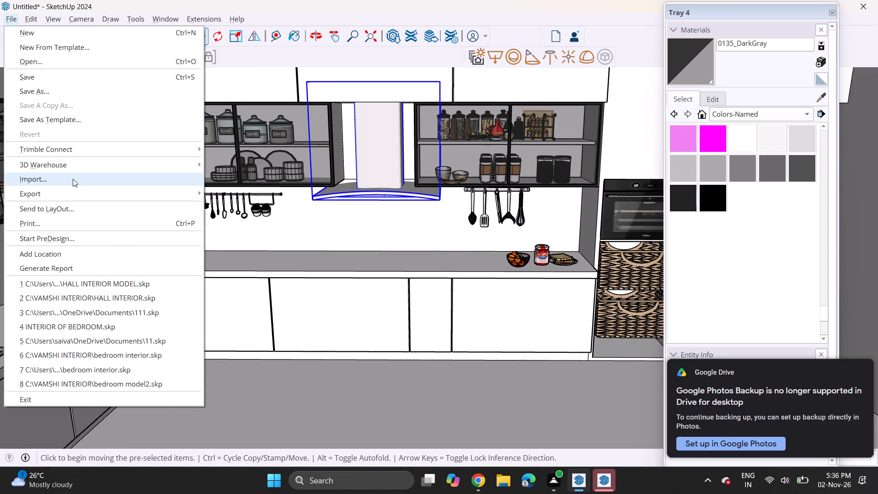
click(73, 179)
scroll(335, 149, down, 16)
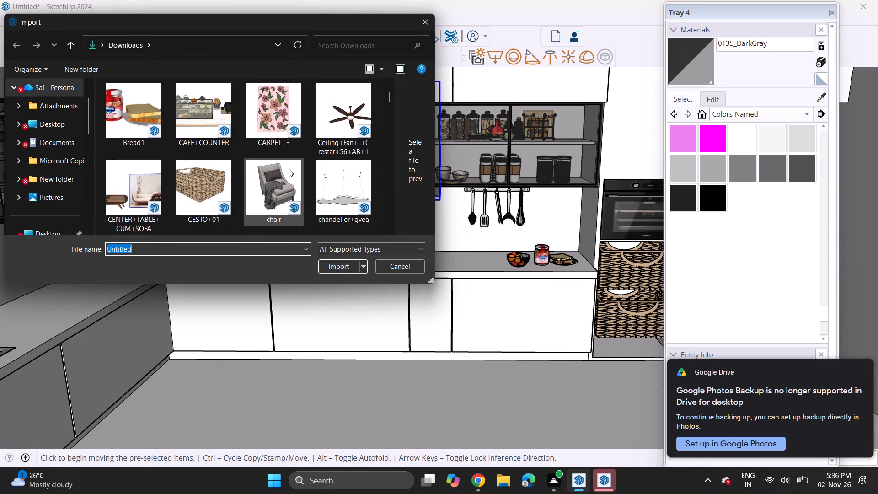
scroll(289, 169, down, 20)
scroll(289, 169, down, 20)
scroll(289, 169, down, 2)
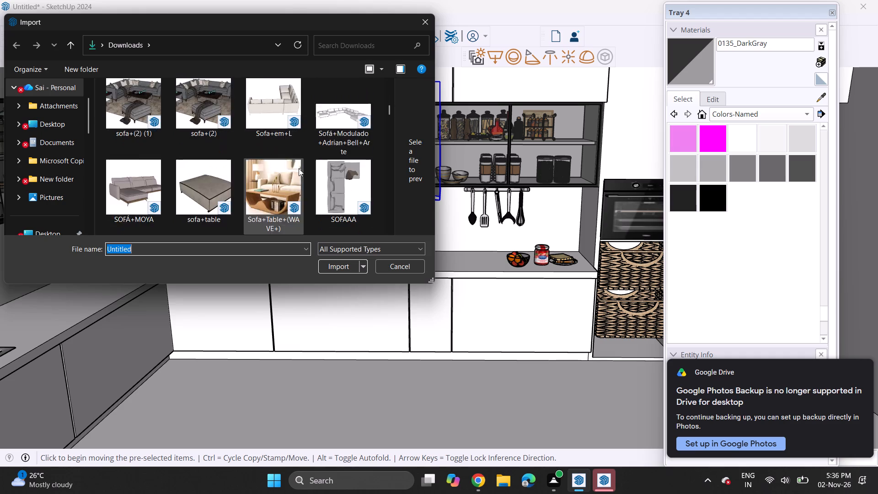
scroll(299, 168, down, 20)
scroll(299, 168, down, 13)
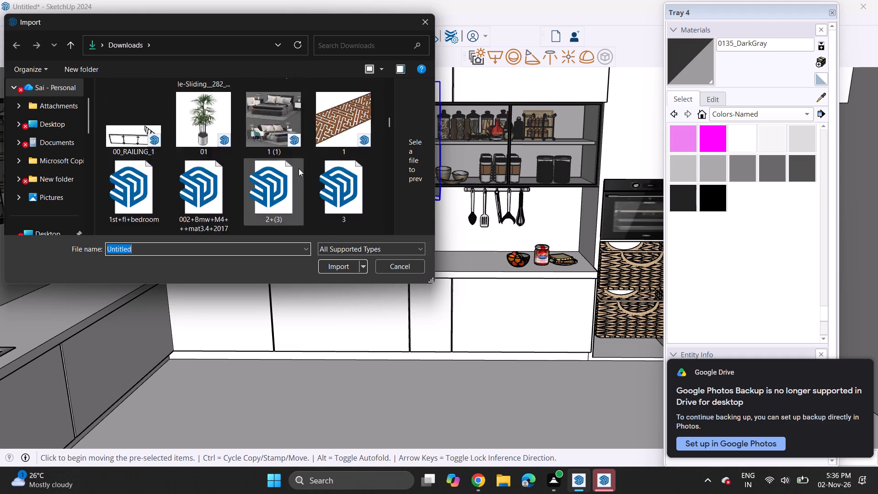
scroll(299, 168, down, 18)
scroll(299, 168, up, 2)
scroll(299, 168, down, 6)
scroll(299, 168, up, 3)
scroll(299, 168, down, 6)
scroll(299, 168, up, 3)
scroll(299, 168, down, 12)
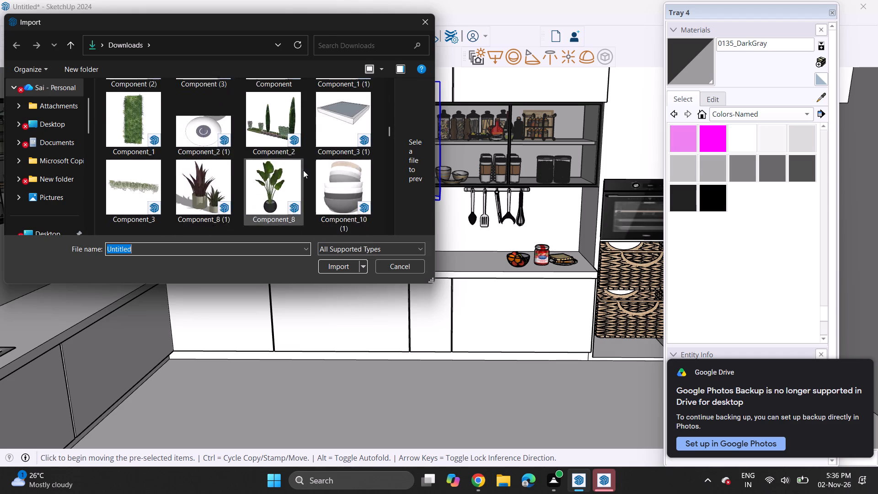
scroll(303, 170, down, 13)
scroll(310, 172, down, 19)
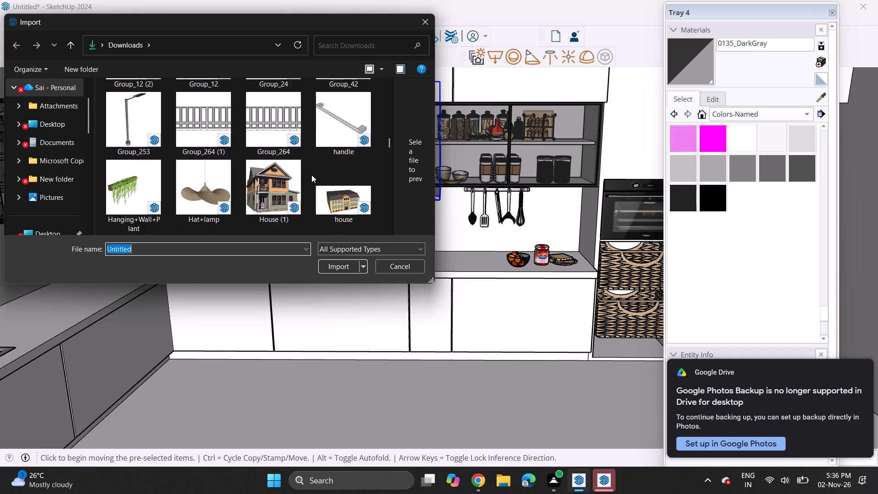
scroll(311, 175, down, 20)
scroll(311, 175, down, 20)
scroll(311, 175, down, 3)
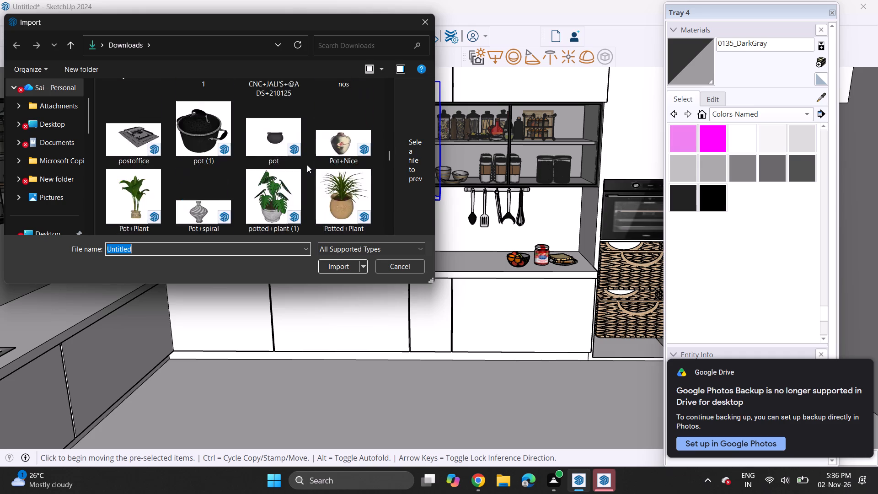
scroll(307, 165, down, 20)
scroll(307, 165, down, 17)
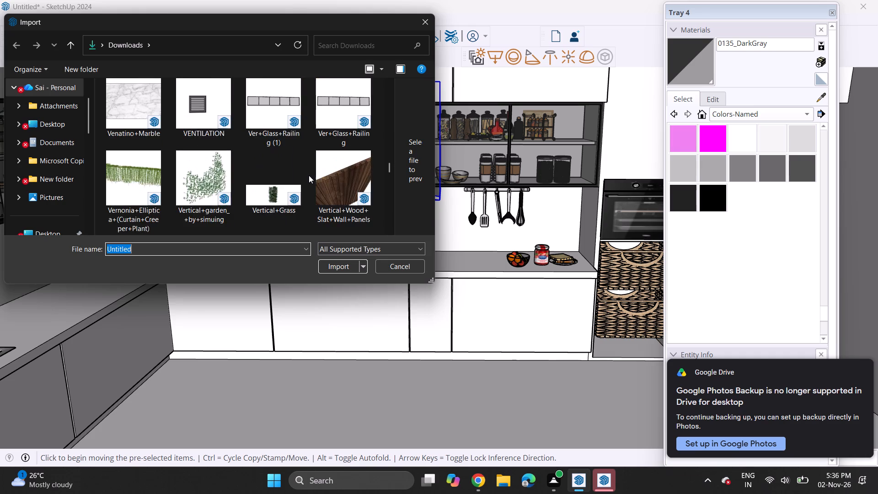
scroll(309, 175, down, 18)
Examine the Downloads thumbnails back up from the W and Y files to the KITCHEN+ITEMS group.
scroll(309, 173, up, 11)
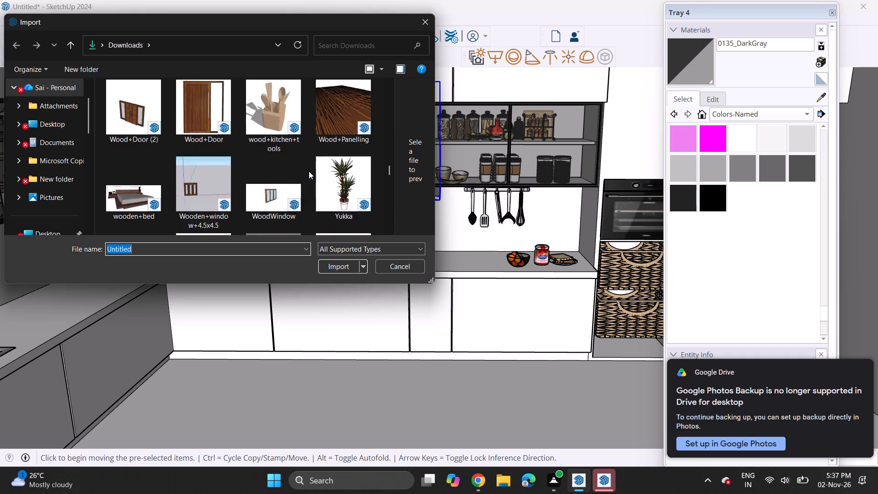
scroll(309, 171, up, 12)
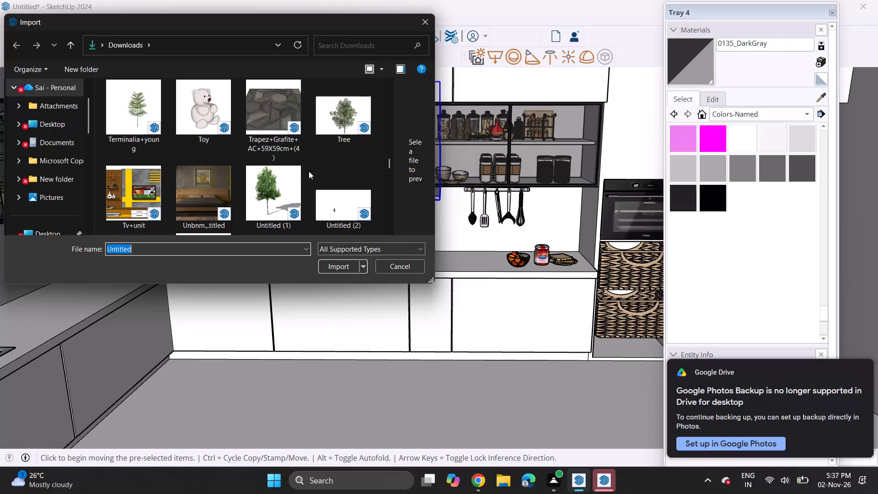
scroll(309, 171, up, 6)
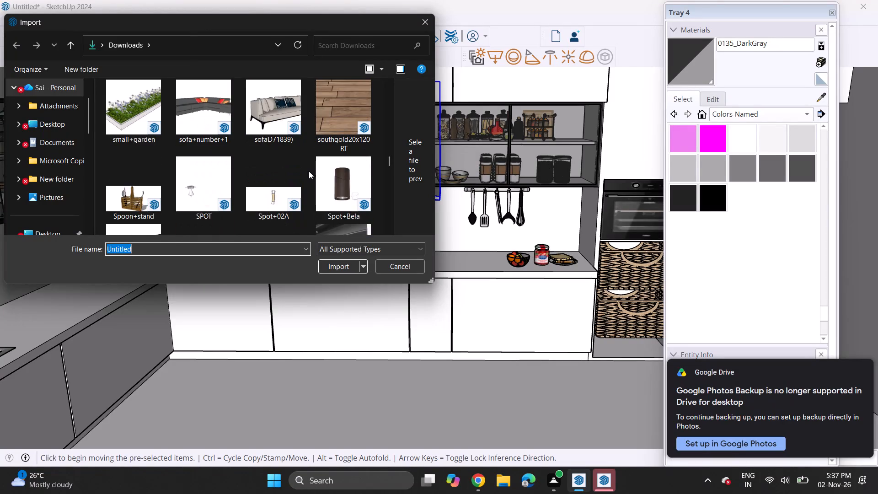
scroll(309, 171, up, 10)
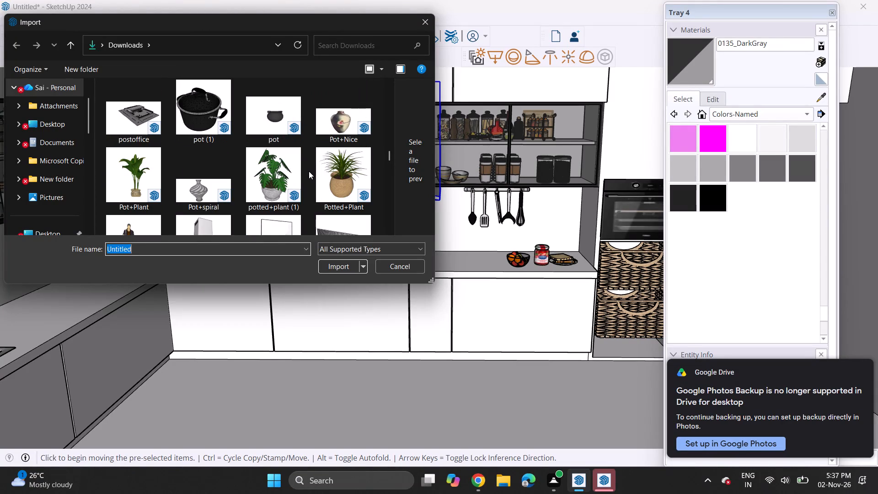
scroll(309, 171, up, 7)
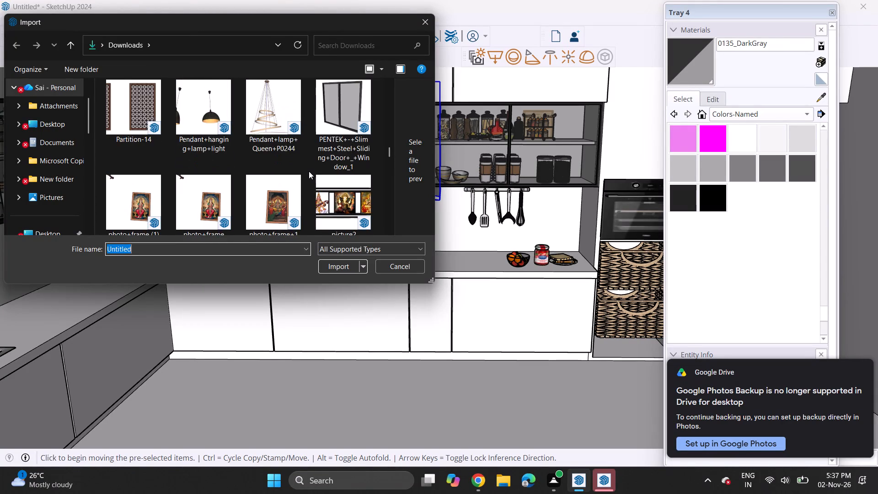
scroll(309, 171, up, 5)
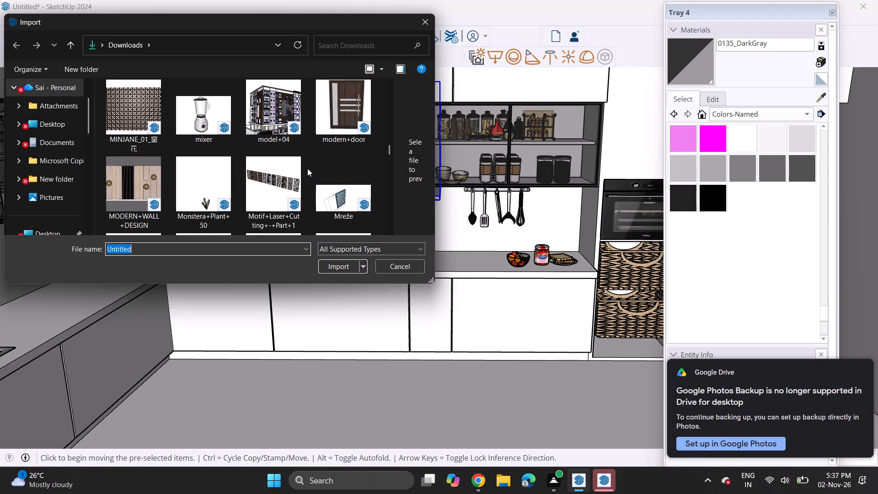
scroll(302, 168, up, 6)
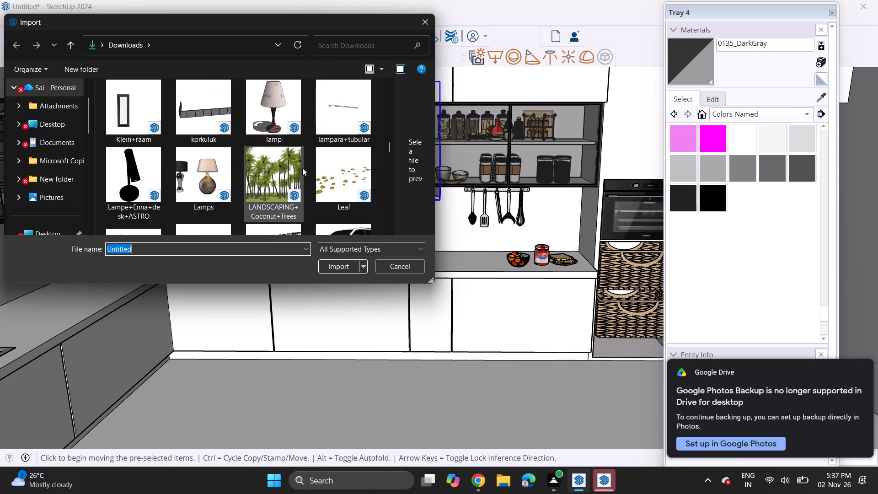
scroll(302, 168, up, 2)
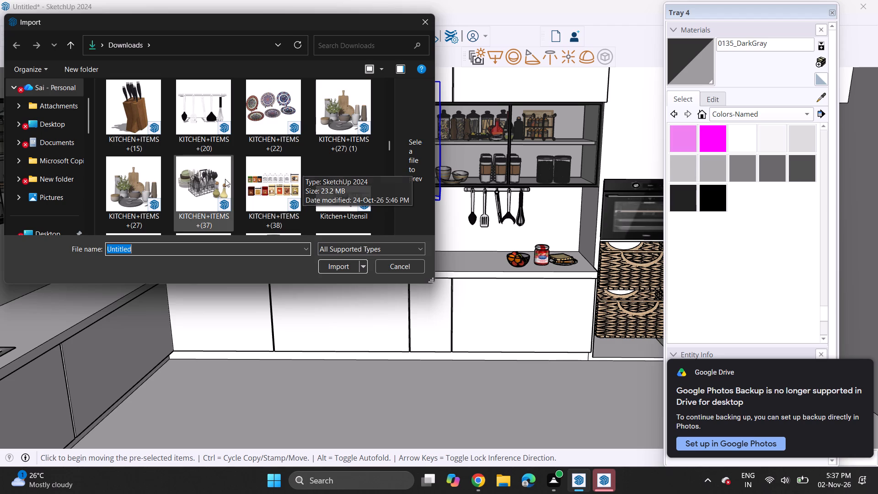
Import KITCHEN+ITEMS+(37) and place the set of plates, cutlery basket and oil bottles in the open space beside the kitchen.
click(187, 193)
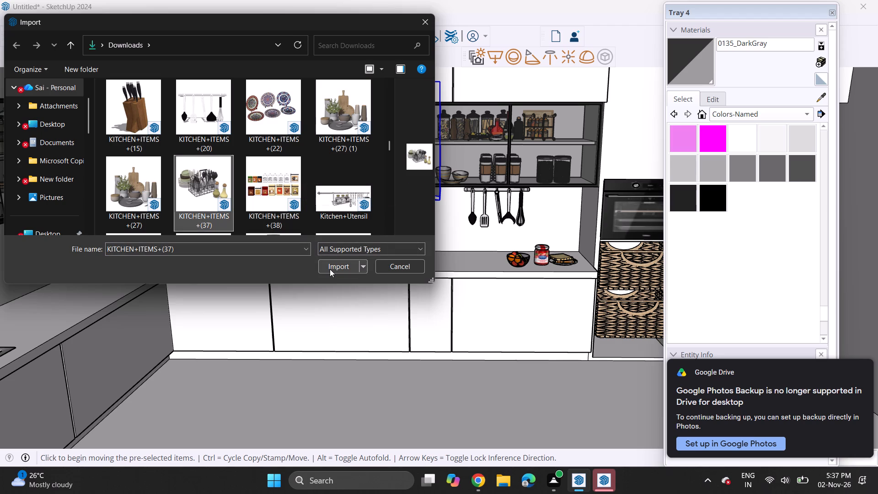
click(330, 269)
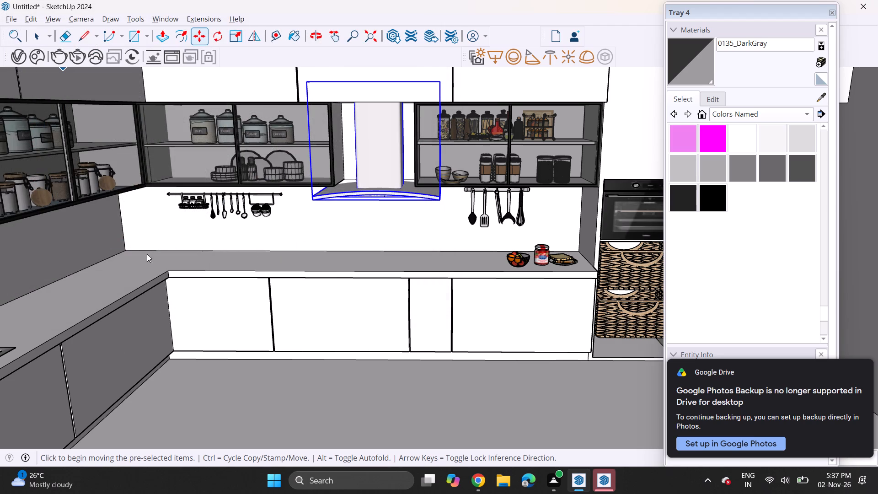
click(544, 269)
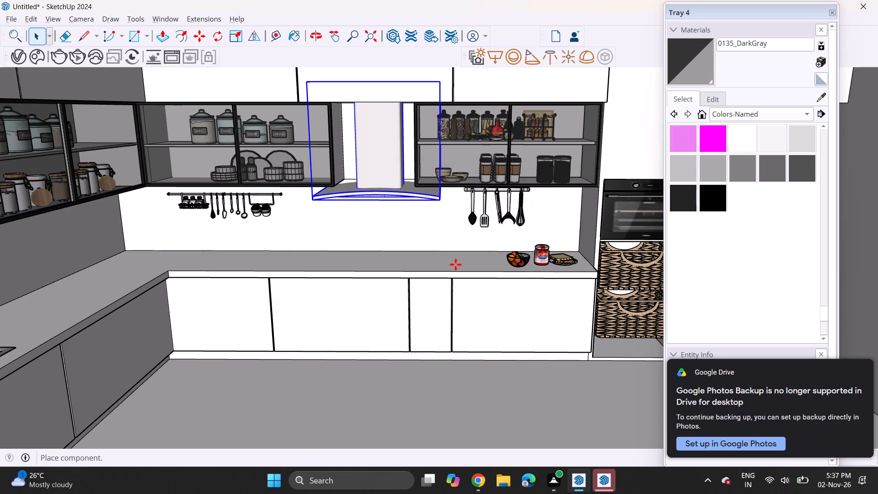
scroll(260, 258, down, 20)
scroll(260, 258, down, 6)
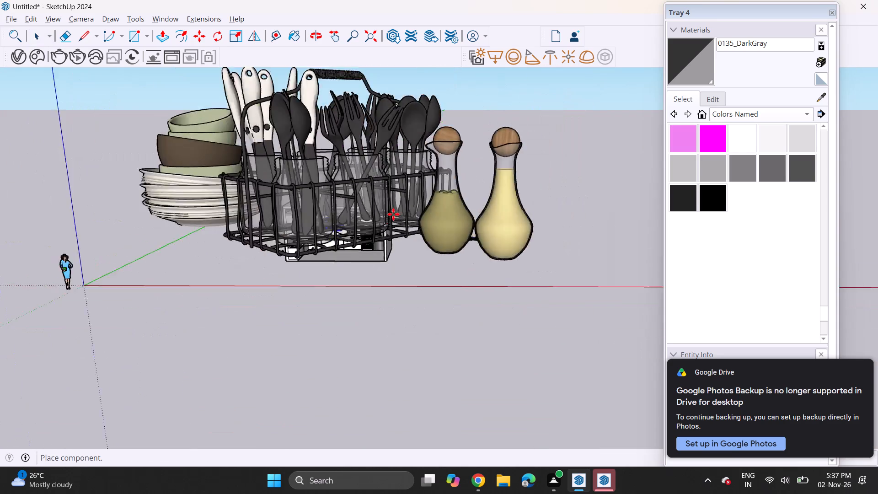
click(540, 212)
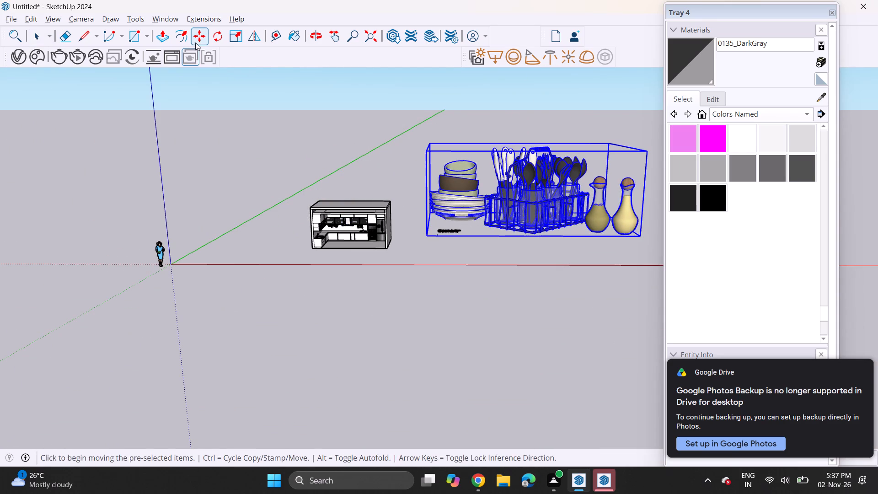
Scale the imported tableware set down uniformly in two passes to a size that suits the kitchen countertop.
click(232, 33)
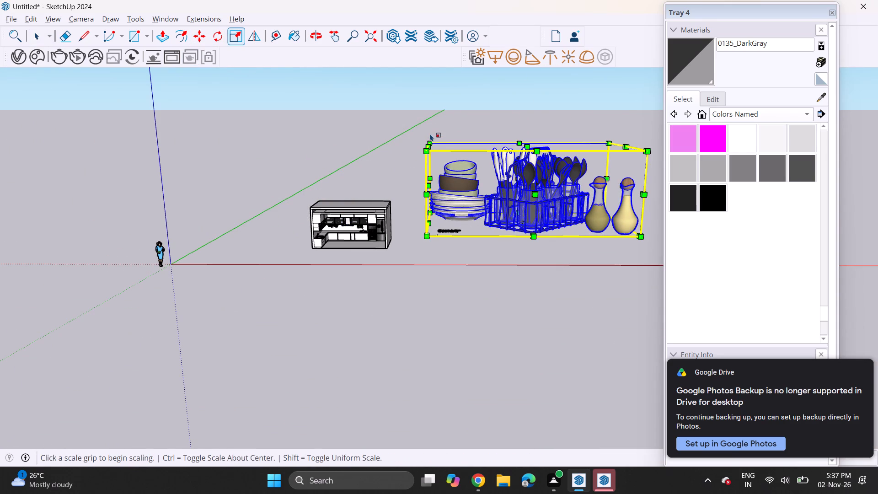
click(430, 140)
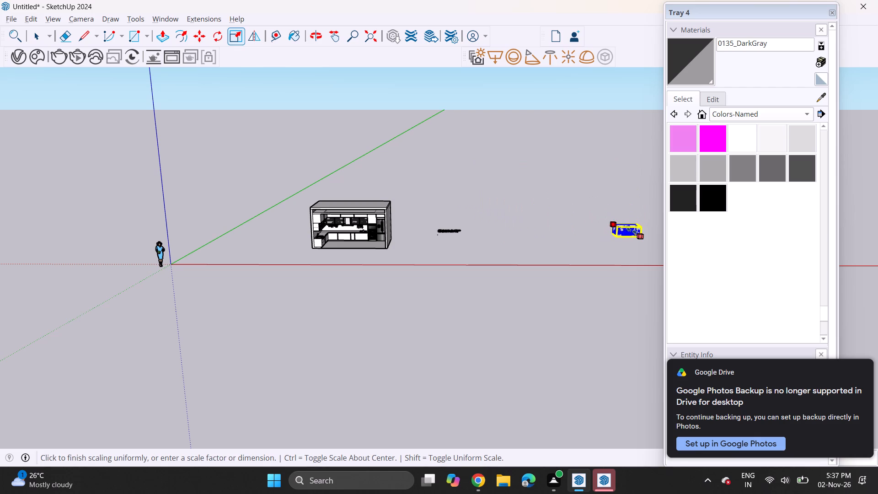
click(632, 231)
scroll(655, 229, up, 10)
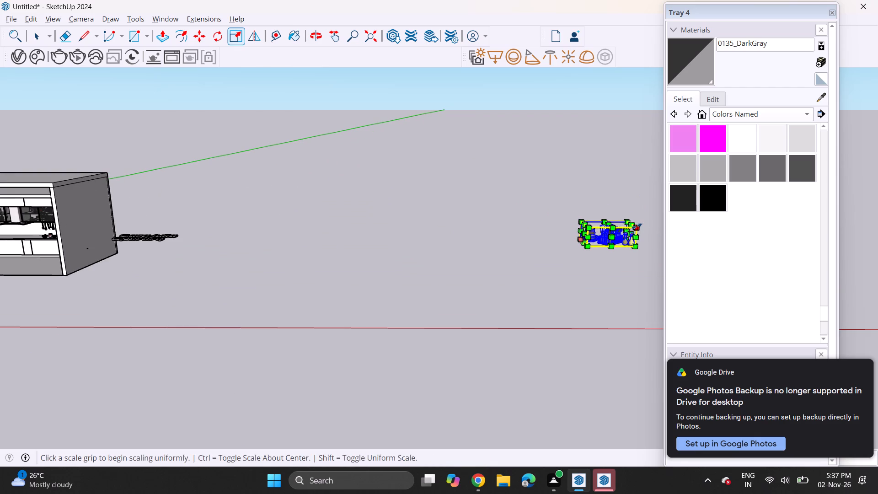
click(637, 226)
click(593, 226)
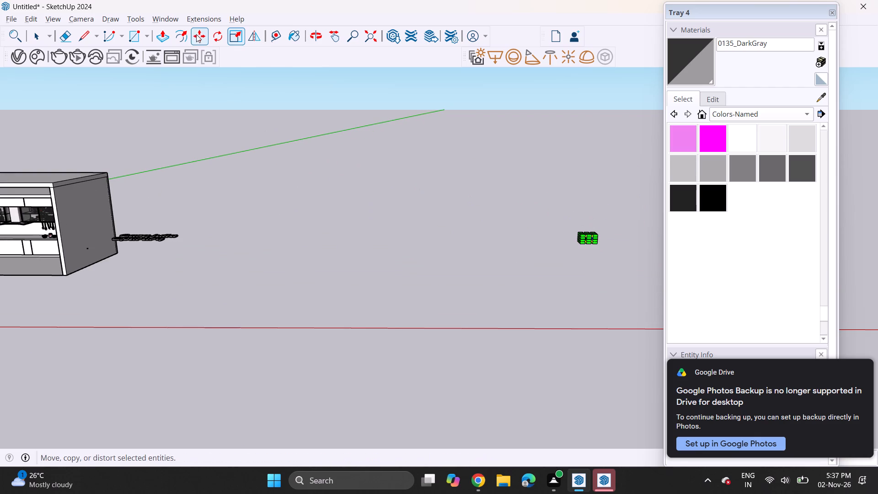
Move the scaled tableware set from the open space onto the kitchen countertop, in the back corner below the utensil rail.
click(195, 32)
click(582, 244)
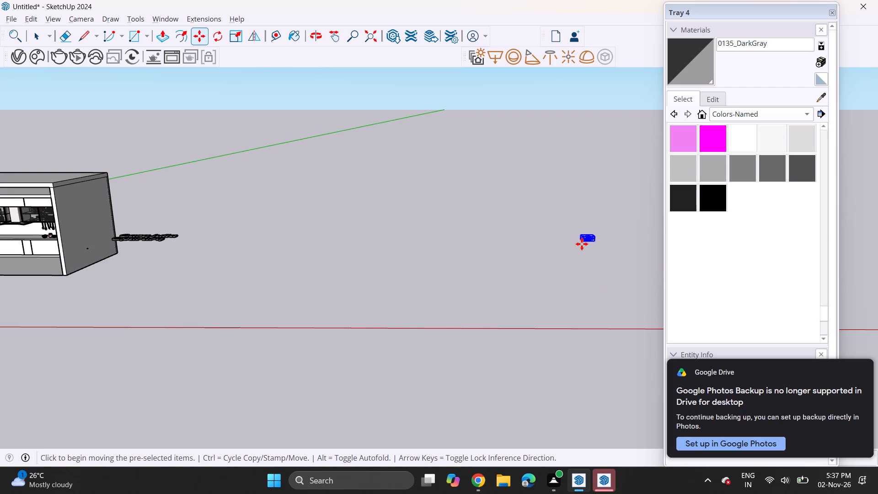
scroll(193, 242, down, 4)
scroll(24, 238, up, 2)
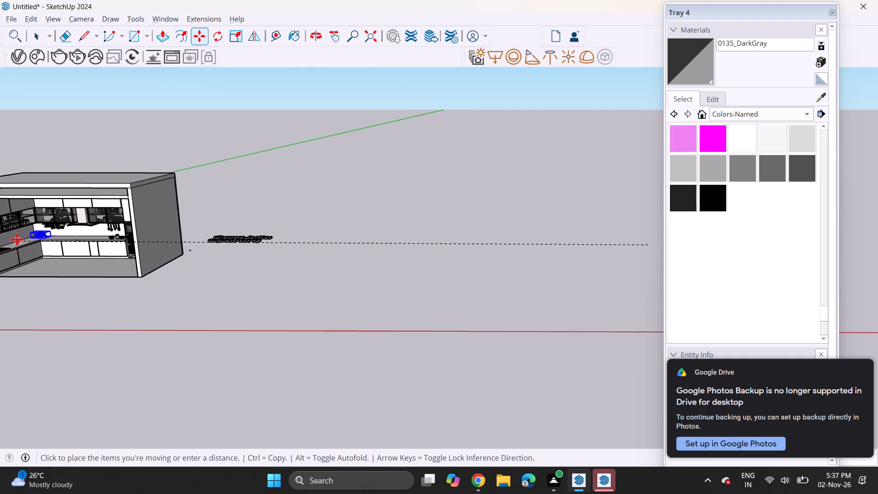
scroll(17, 239, up, 20)
scroll(17, 239, up, 8)
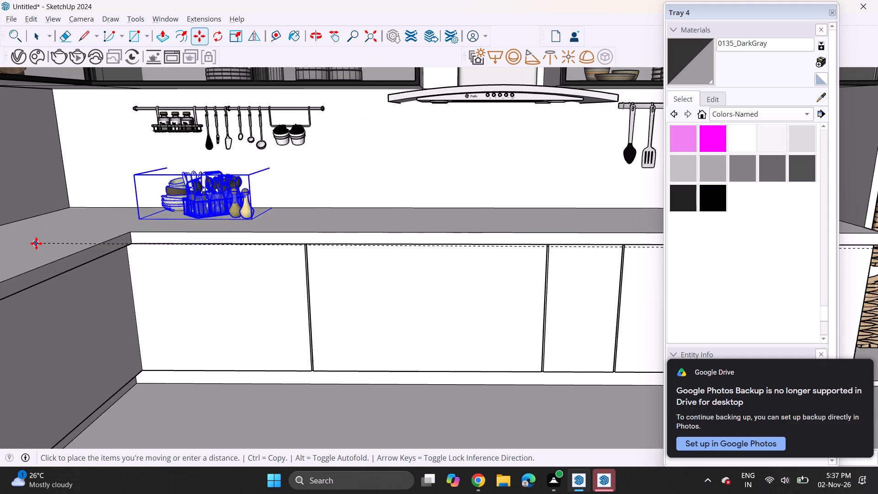
click(75, 240)
click(170, 222)
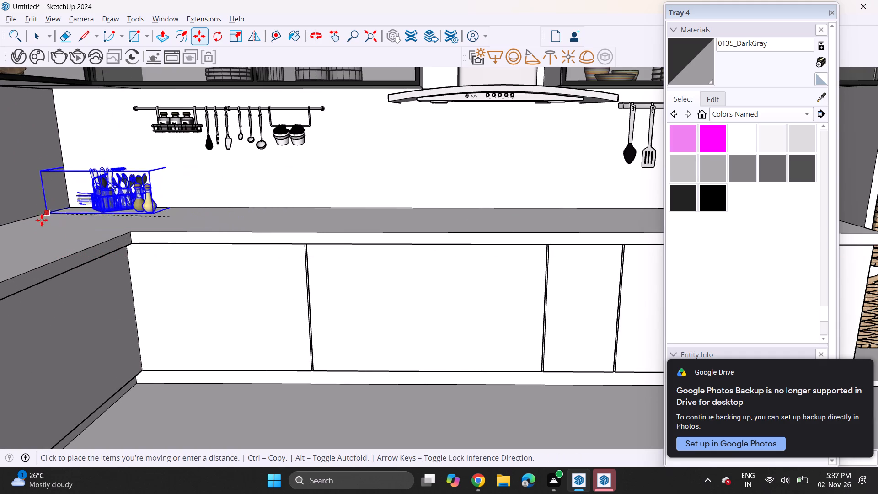
click(48, 229)
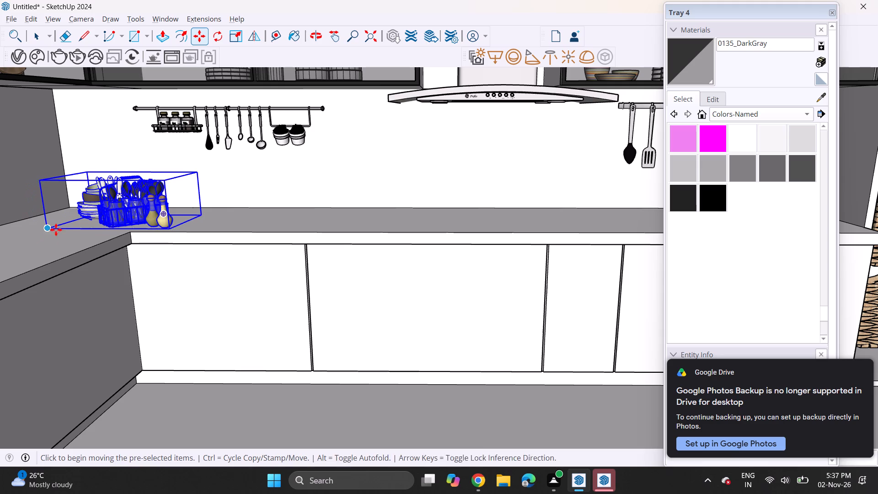
key(space)
click(239, 420)
middle_drag(243, 362, 252, 327)
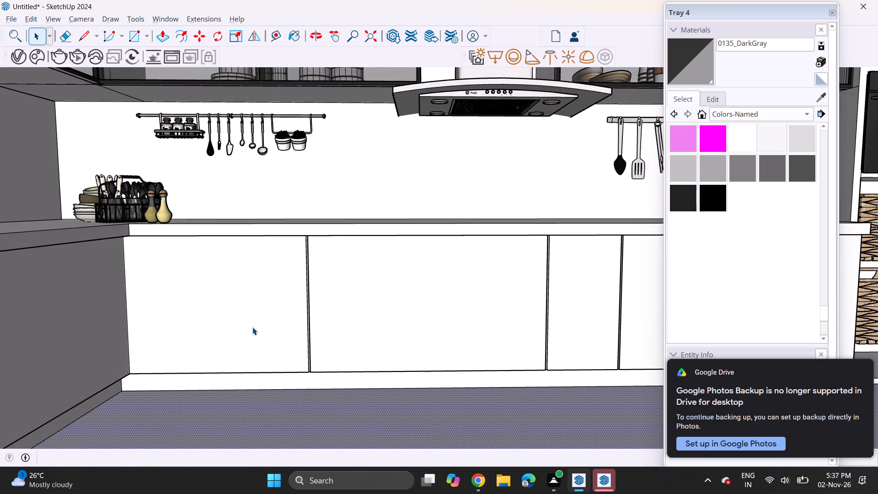
scroll(252, 327, down, 10)
Reopen the model import browser at Downloads and examine the thumbnails down past the W and Y files for more kitchen accessories.
click(13, 14)
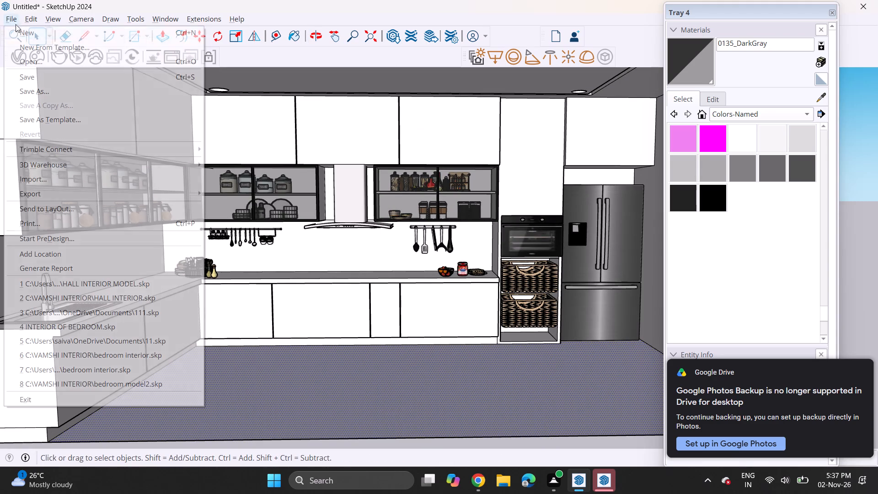
click(30, 184)
scroll(264, 164, down, 6)
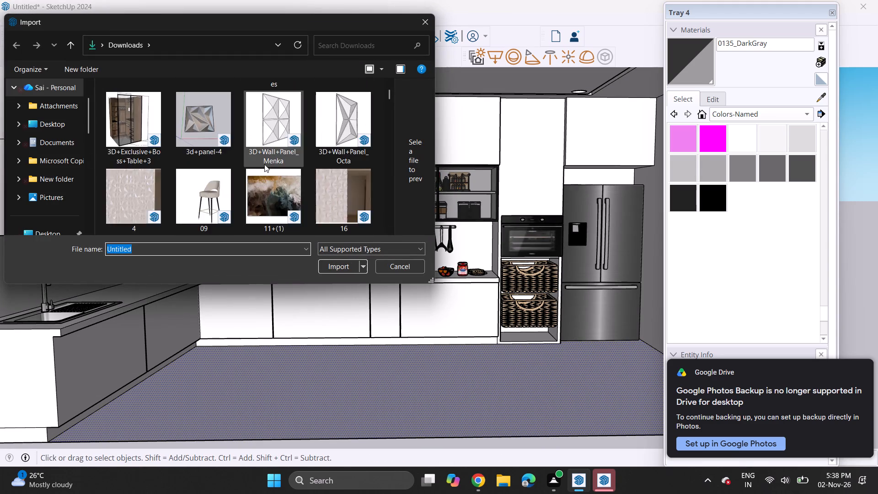
scroll(264, 164, down, 20)
scroll(264, 164, down, 20)
scroll(264, 164, down, 6)
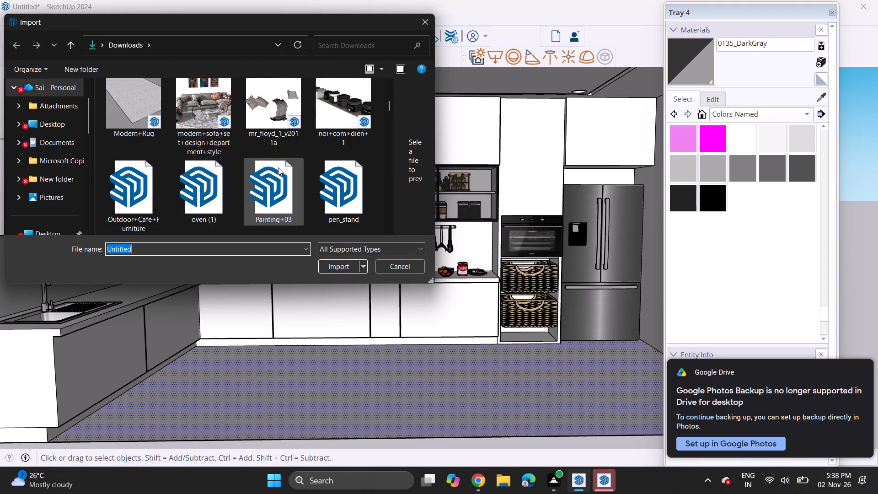
scroll(278, 167, down, 15)
scroll(280, 167, down, 11)
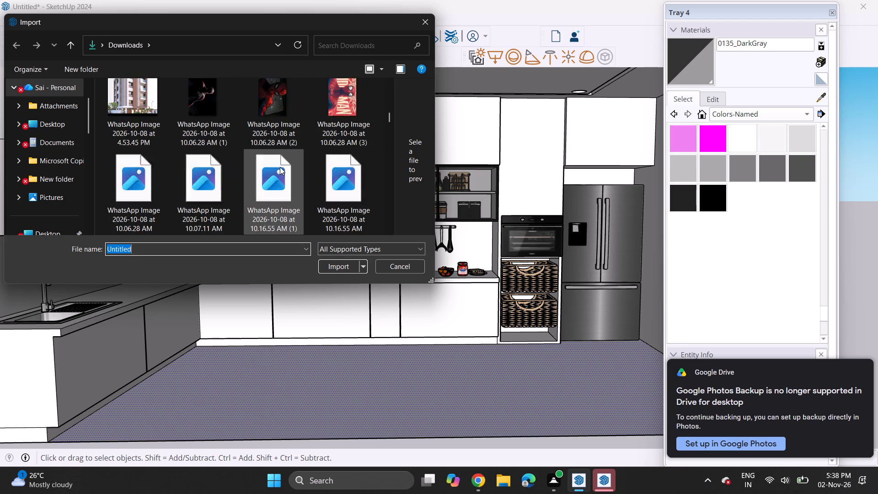
scroll(280, 167, down, 17)
scroll(280, 167, down, 5)
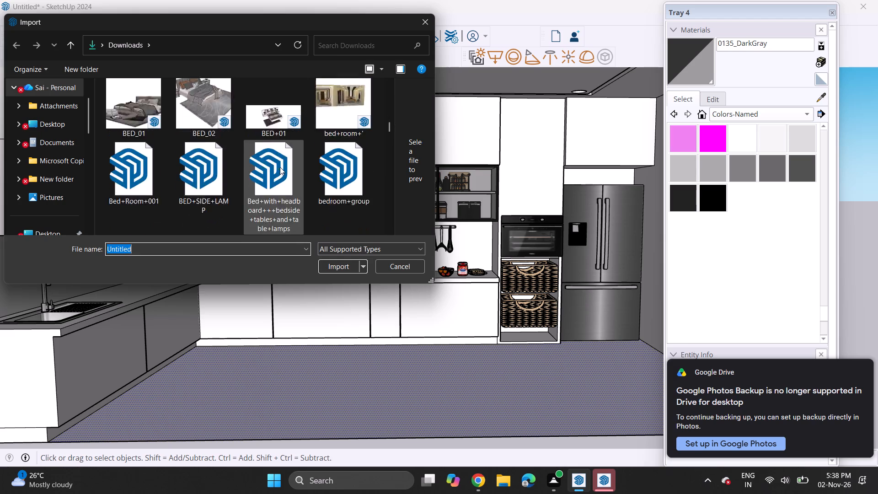
scroll(279, 167, down, 10)
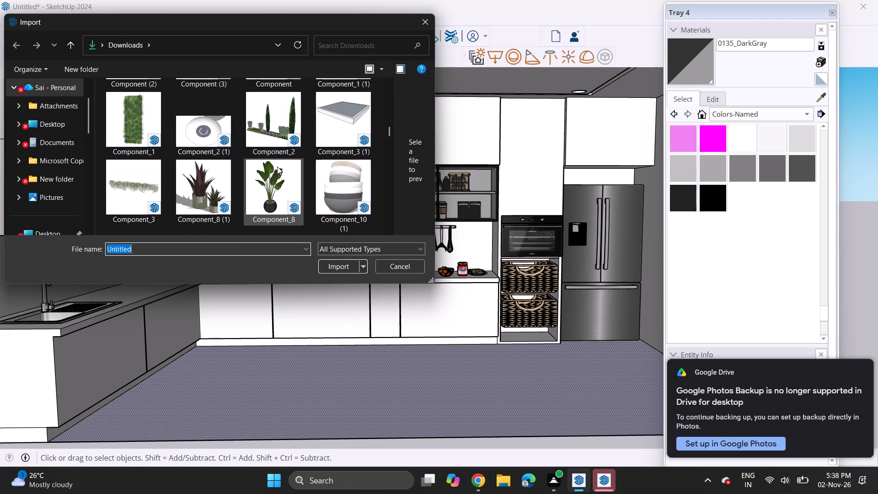
scroll(277, 166, down, 17)
scroll(277, 163, down, 6)
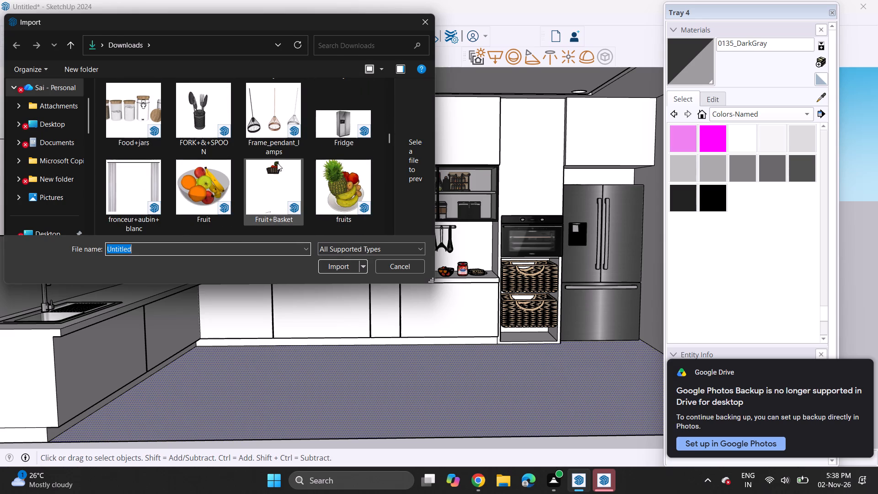
scroll(277, 163, down, 18)
scroll(277, 164, up, 1)
scroll(277, 164, down, 6)
scroll(277, 164, up, 1)
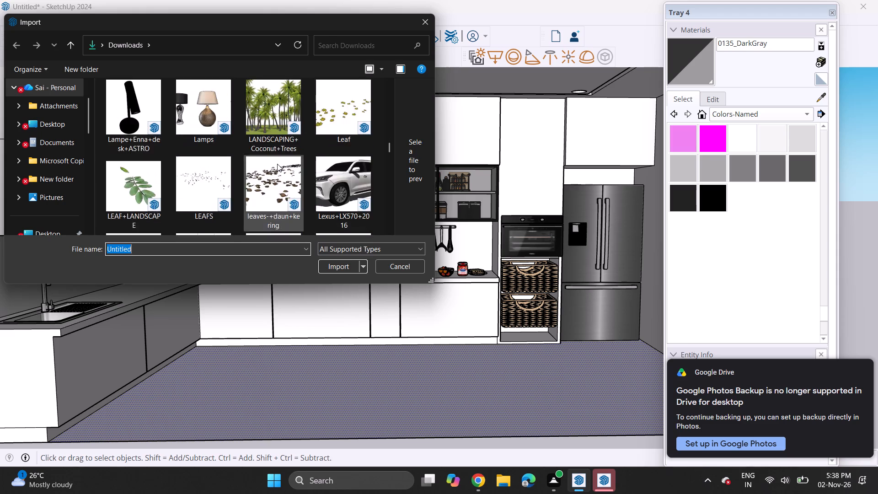
scroll(277, 164, down, 16)
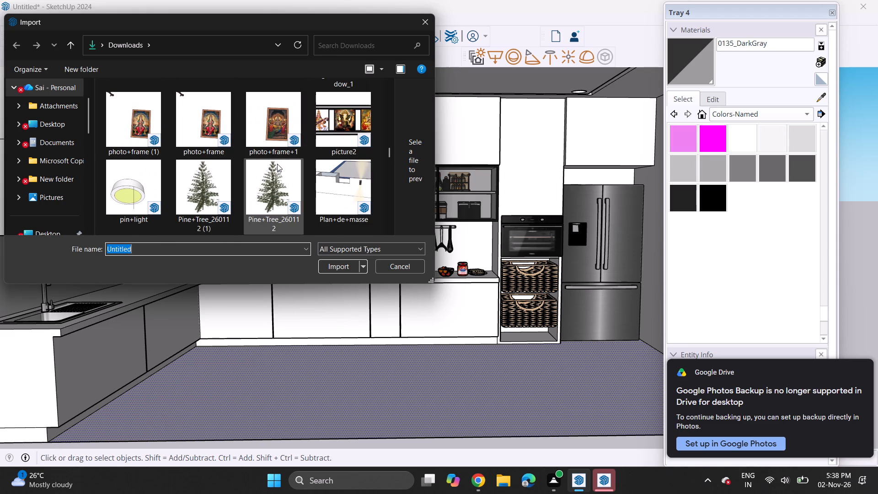
scroll(277, 164, down, 11)
scroll(277, 164, up, 1)
scroll(277, 164, down, 14)
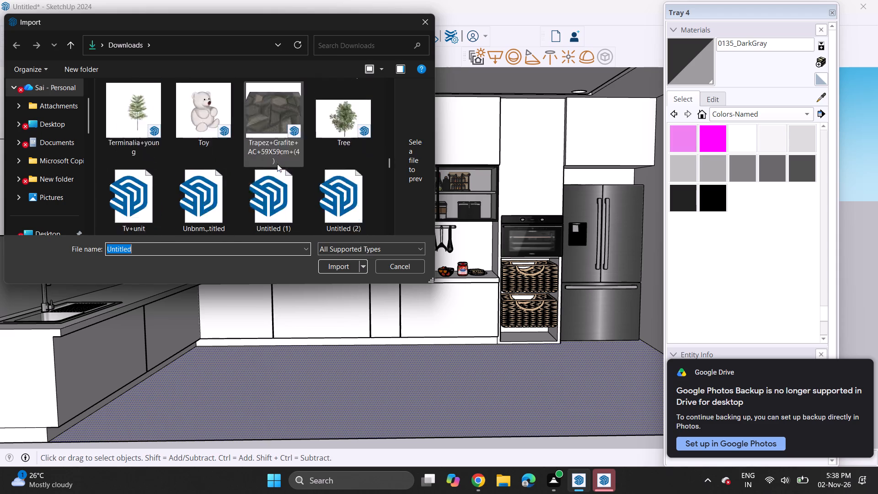
scroll(277, 164, down, 7)
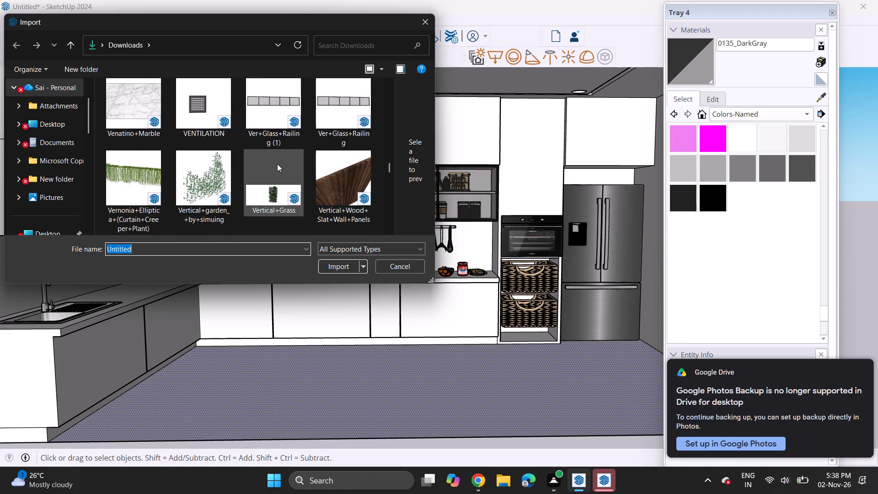
scroll(277, 164, up, 3)
scroll(277, 164, down, 9)
scroll(277, 164, up, 1)
scroll(277, 164, down, 2)
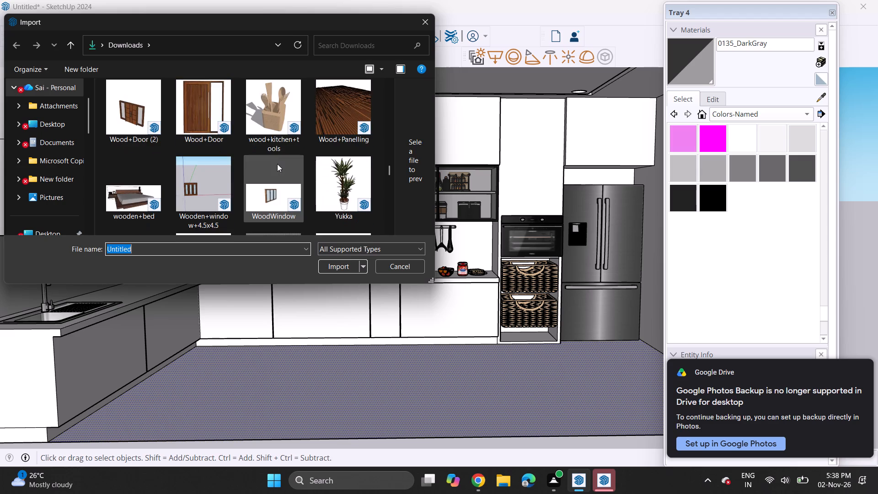
scroll(277, 164, down, 2)
scroll(277, 164, up, 1)
scroll(277, 164, down, 4)
Examine the Downloads thumbnails back up from the W and Y files to the plate, pot and railing models.
scroll(277, 164, up, 7)
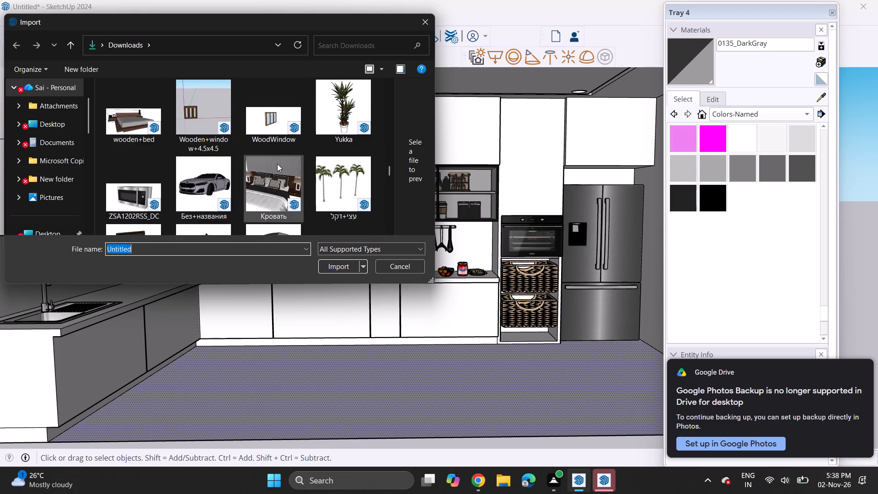
scroll(277, 164, up, 10)
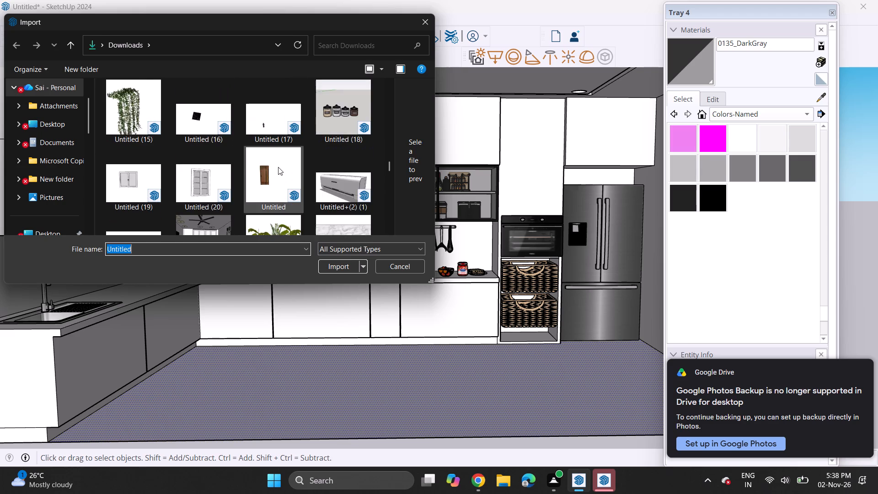
scroll(279, 164, up, 6)
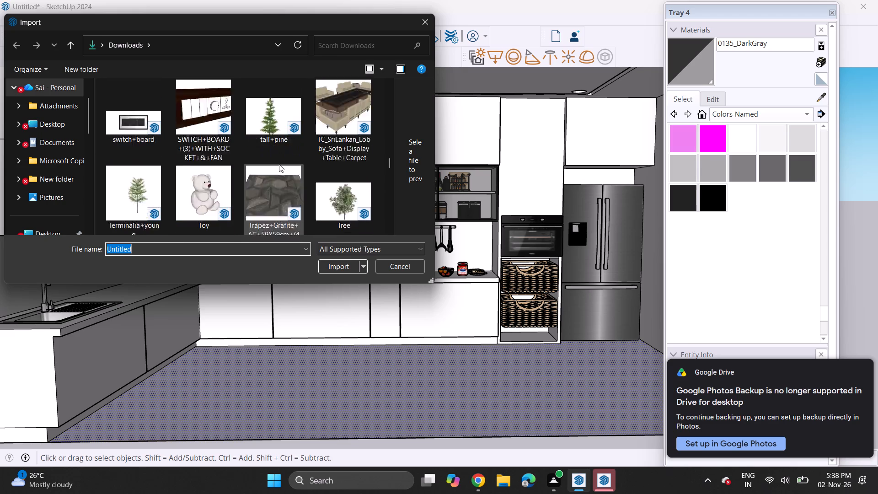
scroll(279, 164, up, 6)
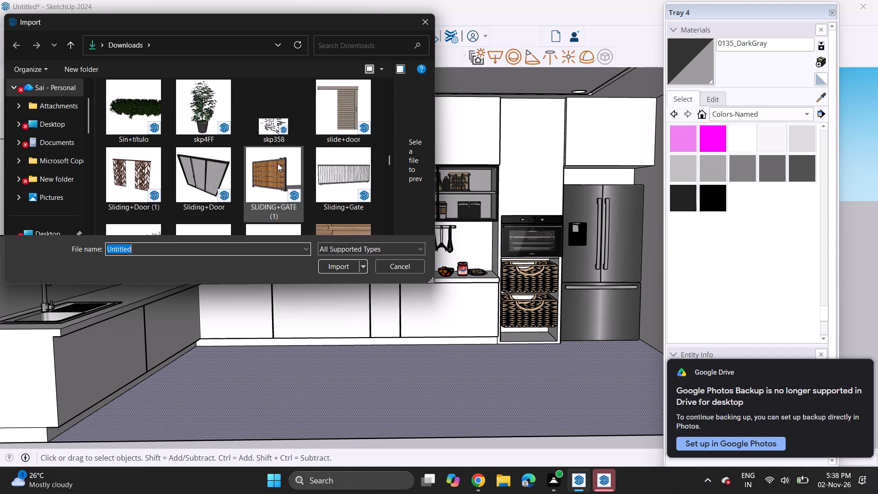
scroll(278, 163, up, 8)
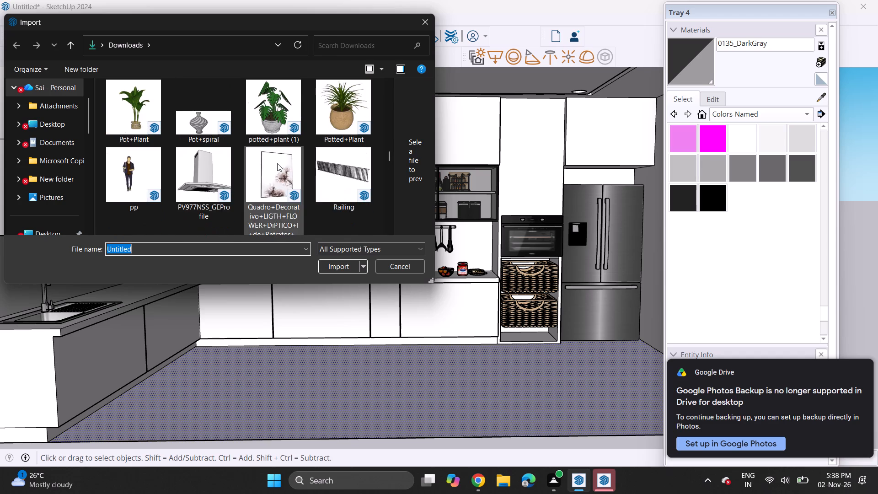
scroll(277, 163, up, 3)
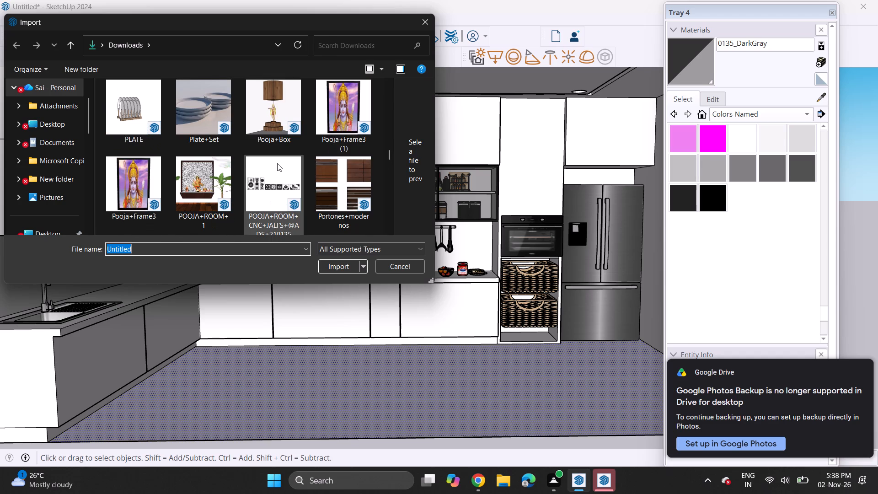
scroll(277, 163, down, 2)
scroll(277, 163, up, 2)
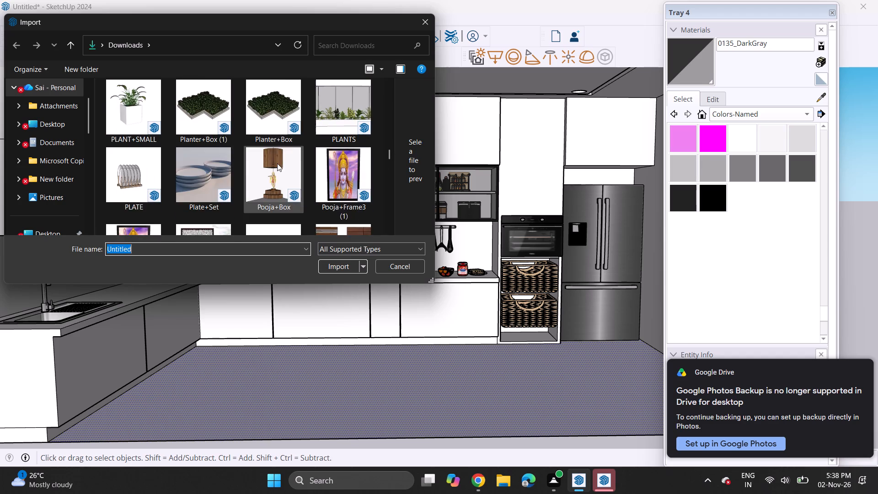
scroll(277, 163, up, 3)
scroll(277, 163, down, 9)
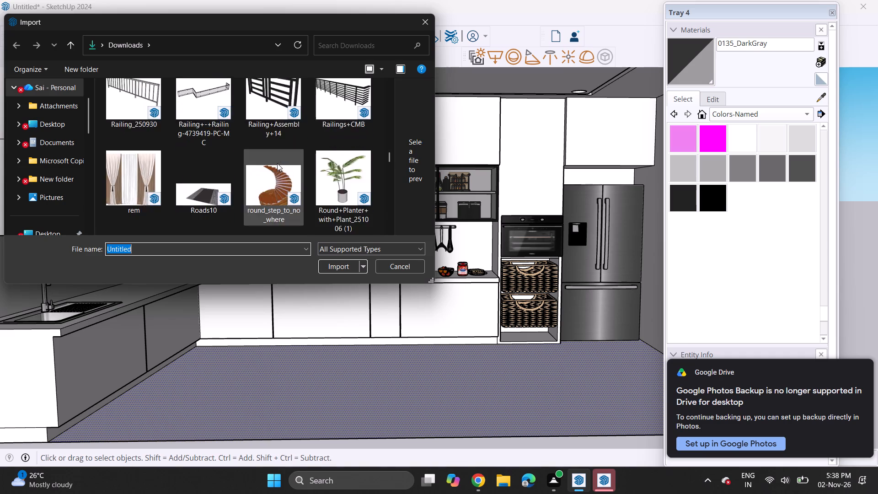
scroll(277, 163, down, 8)
scroll(277, 163, up, 12)
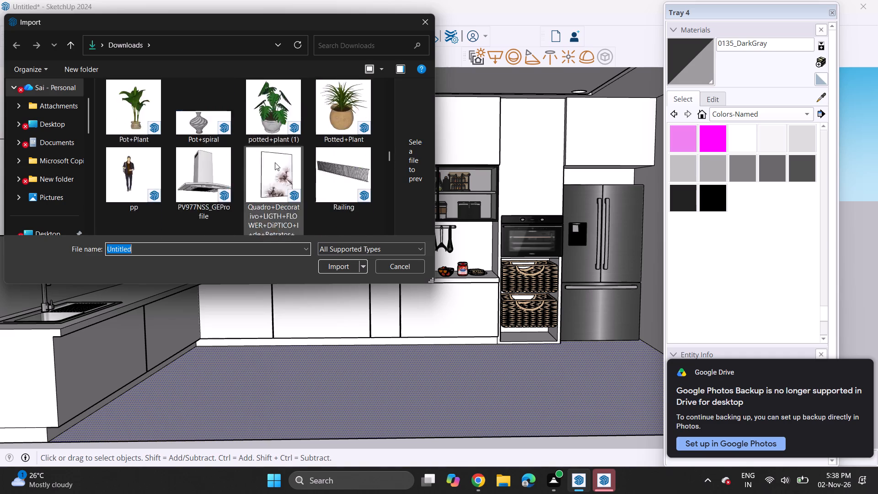
Examine the Downloads thumbnails back from the plant and railing models through the lights and kitchen items to the Ganesha and gate models.
scroll(275, 162, up, 14)
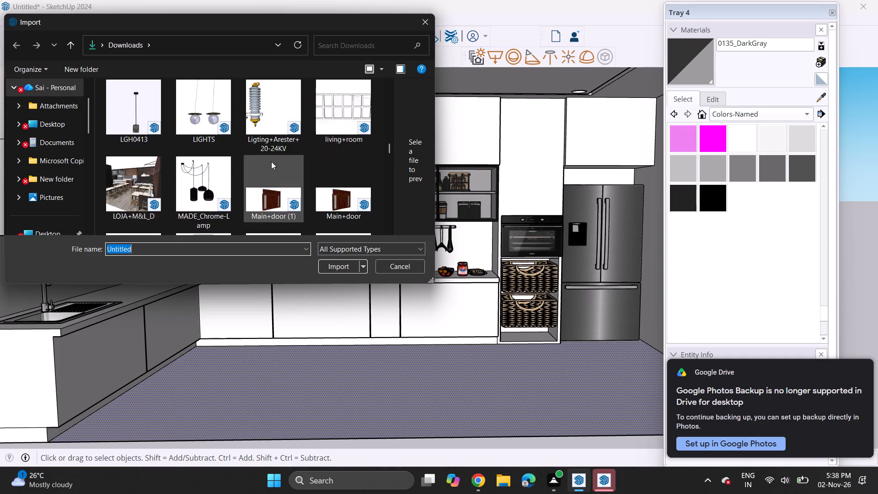
scroll(271, 161, up, 7)
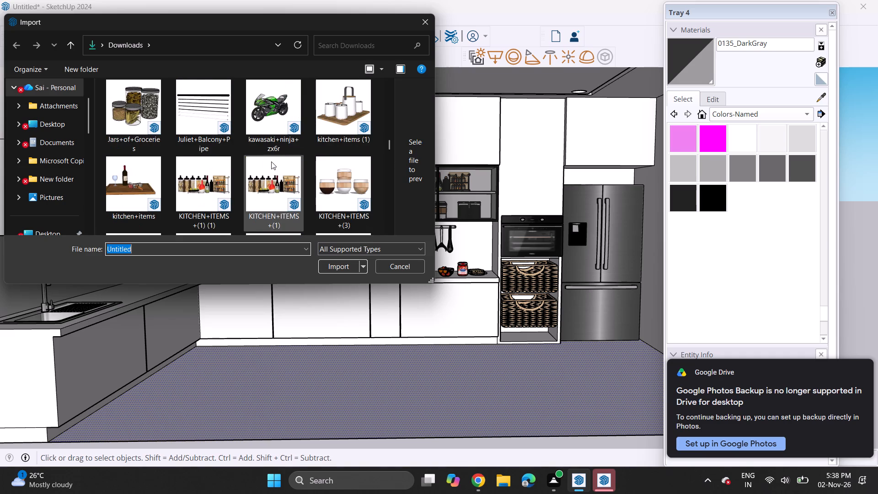
scroll(271, 161, up, 5)
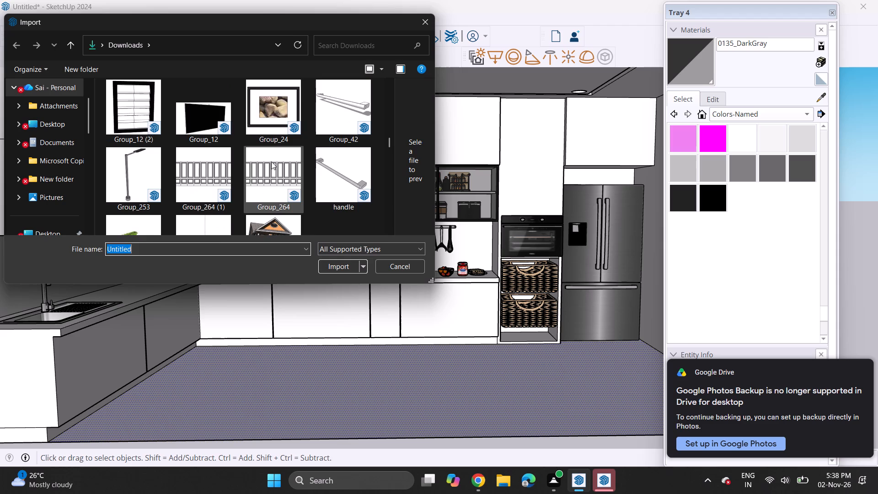
scroll(271, 161, up, 6)
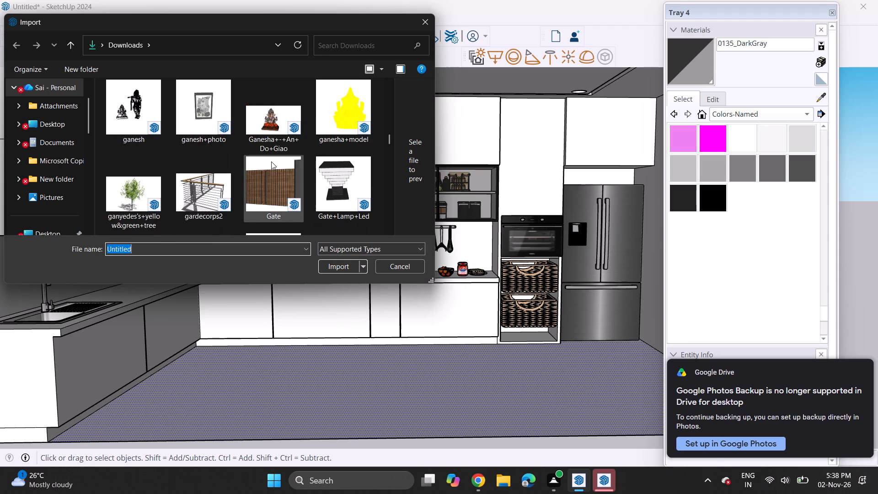
Examine the Downloads thumbnails from the door and dressing table models back through the Component files to the bowl and BMW models.
scroll(271, 161, up, 6)
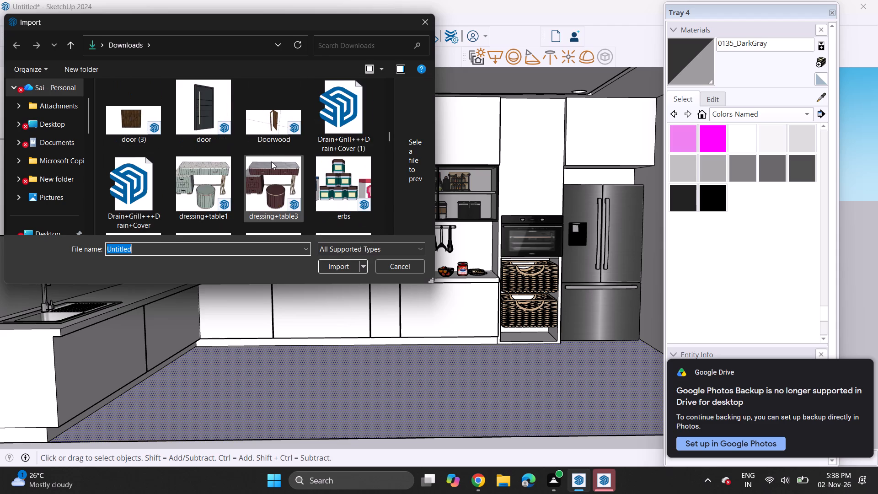
scroll(271, 161, up, 6)
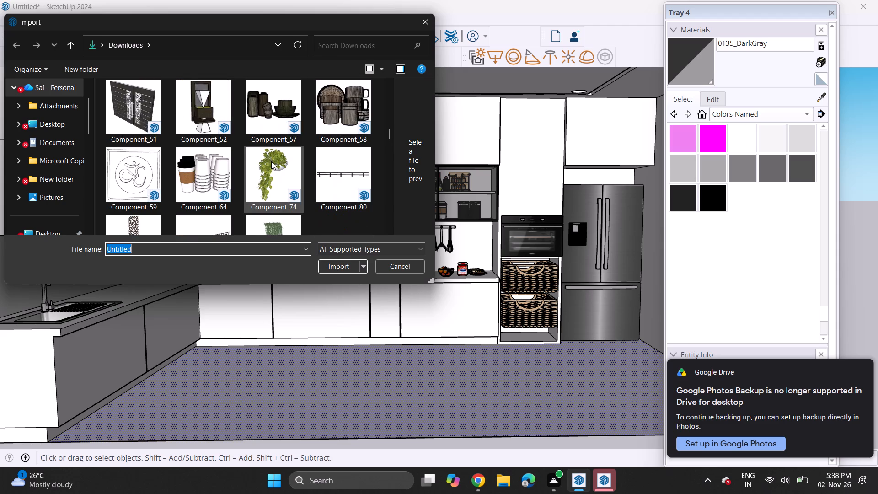
scroll(271, 161, up, 2)
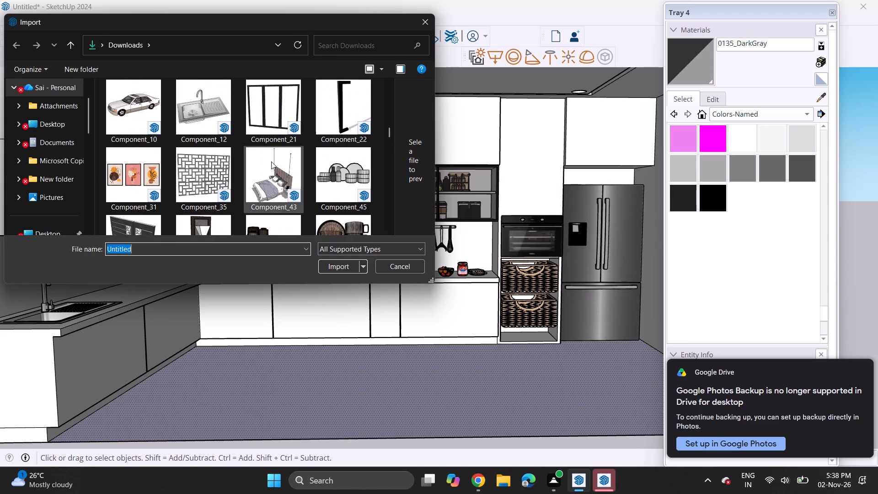
scroll(271, 161, up, 1)
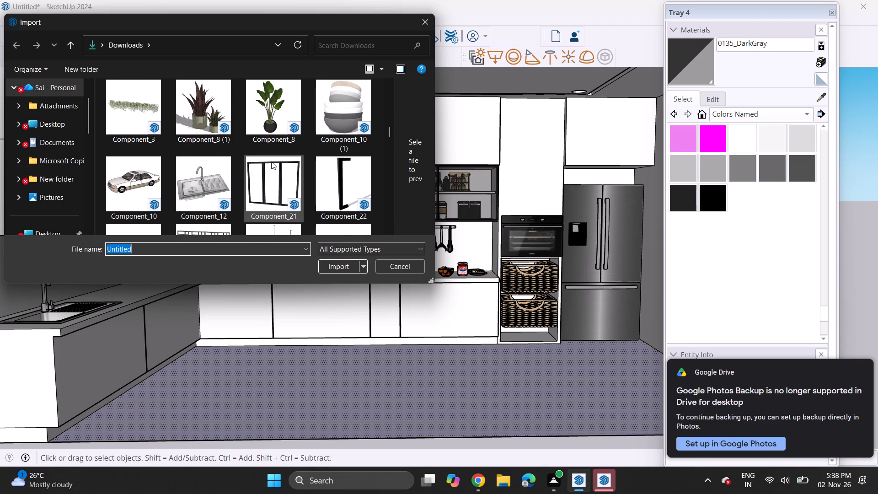
scroll(271, 161, up, 3)
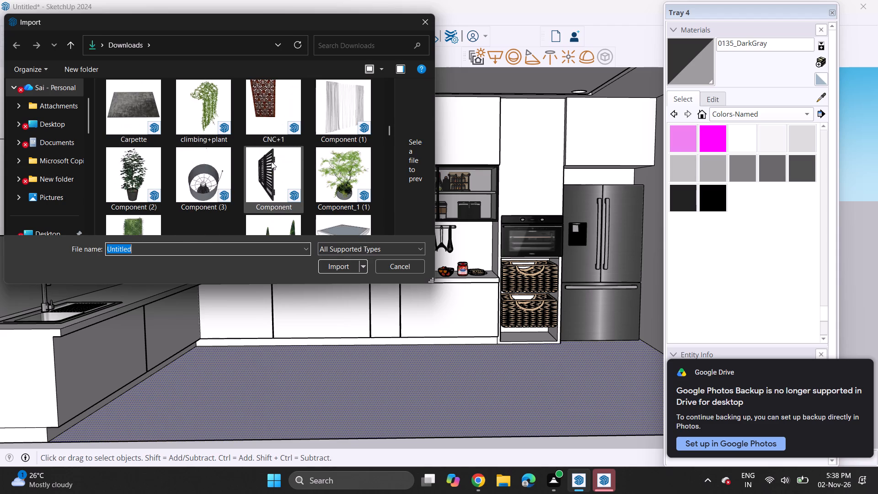
scroll(271, 161, up, 4)
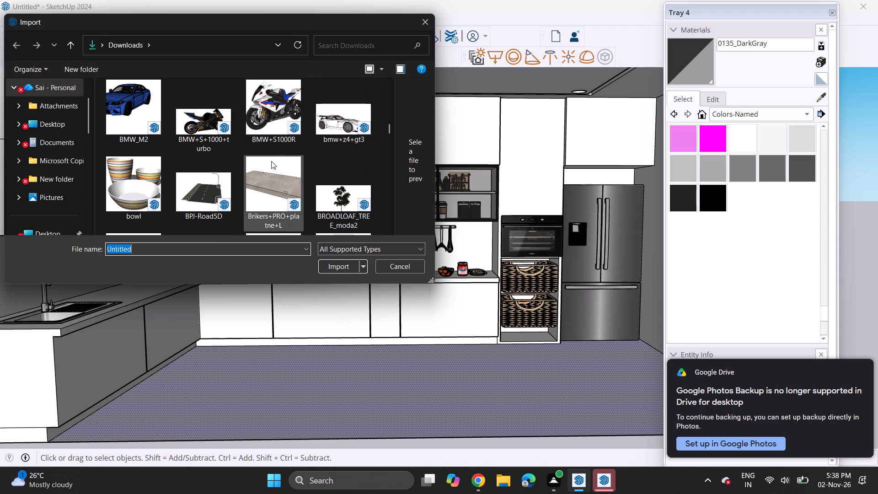
Examine the Downloads thumbnails from the bedroom models back to the number-named files at the start of that date group.
scroll(271, 161, up, 3)
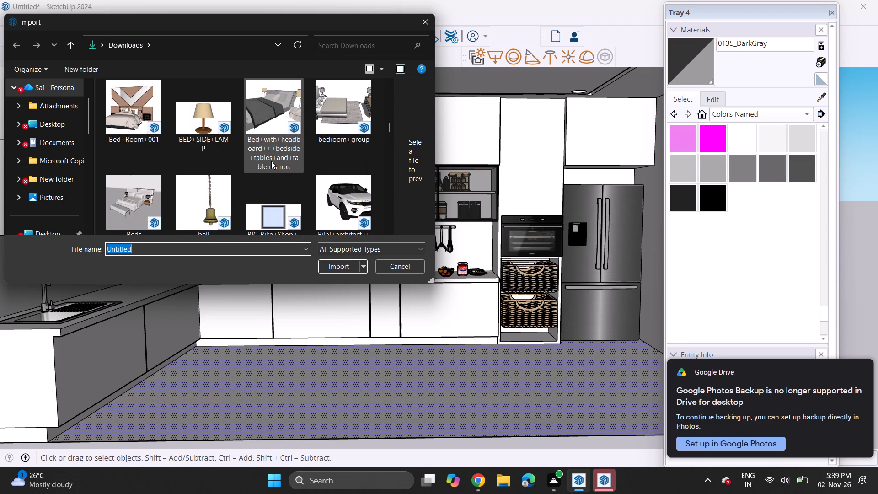
scroll(271, 161, up, 5)
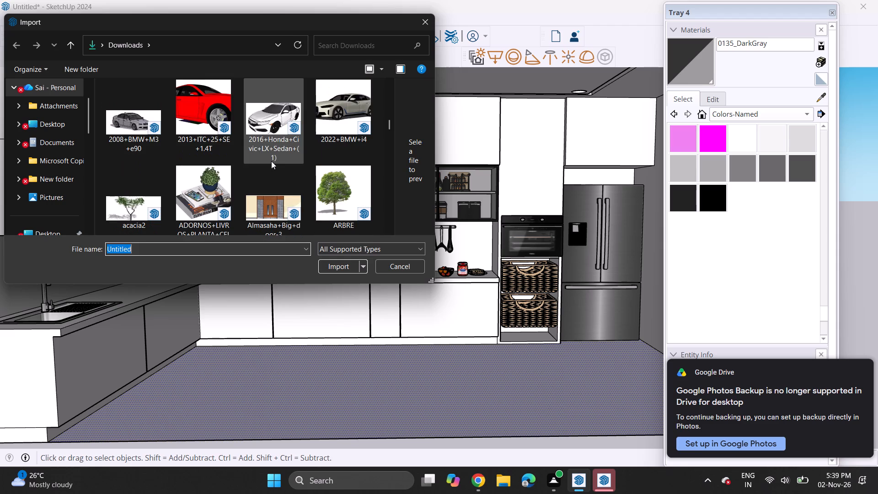
scroll(271, 161, up, 4)
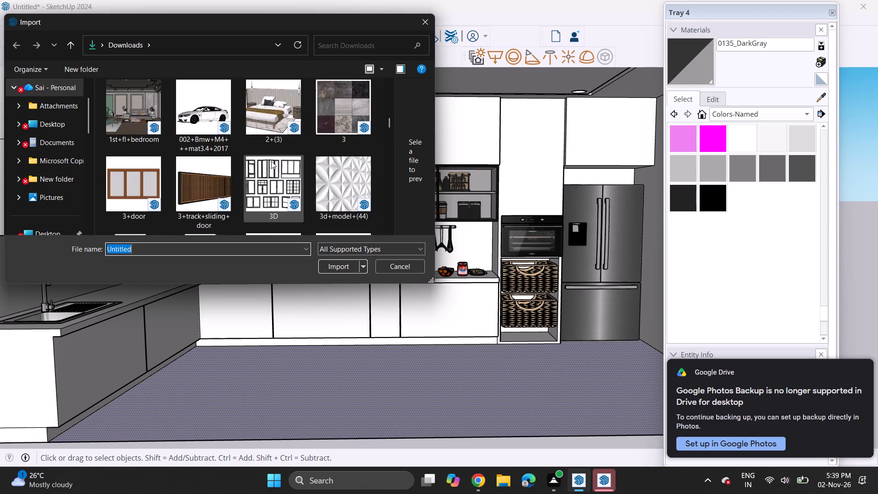
Examine the preceding Downloads thumbnails, from the elevation and WhatsApp images back to the Y1 and washbasin models.
scroll(271, 161, up, 5)
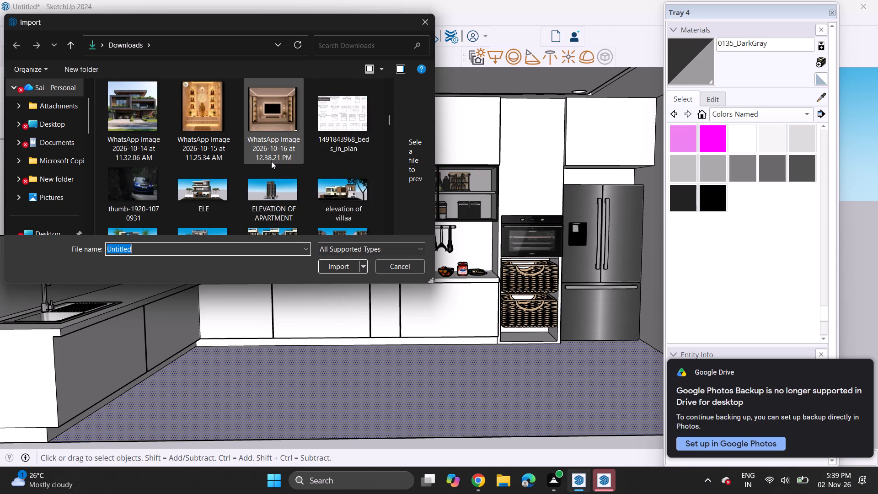
scroll(271, 161, up, 7)
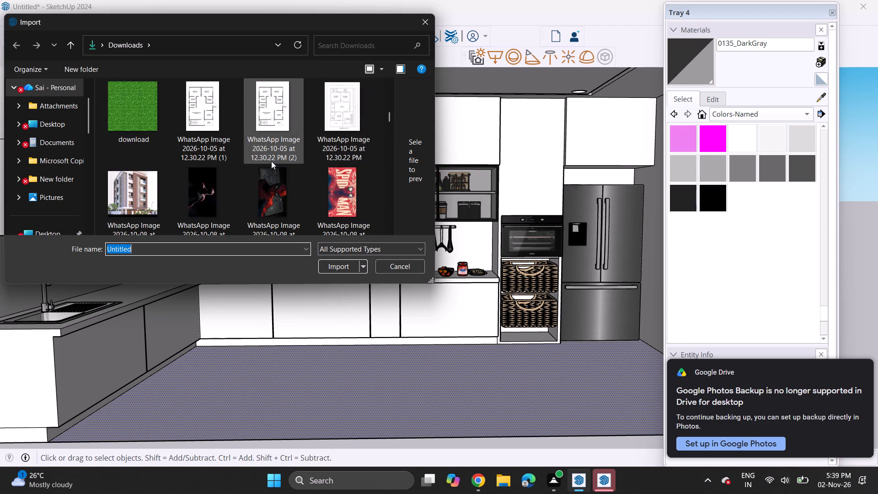
scroll(271, 161, up, 6)
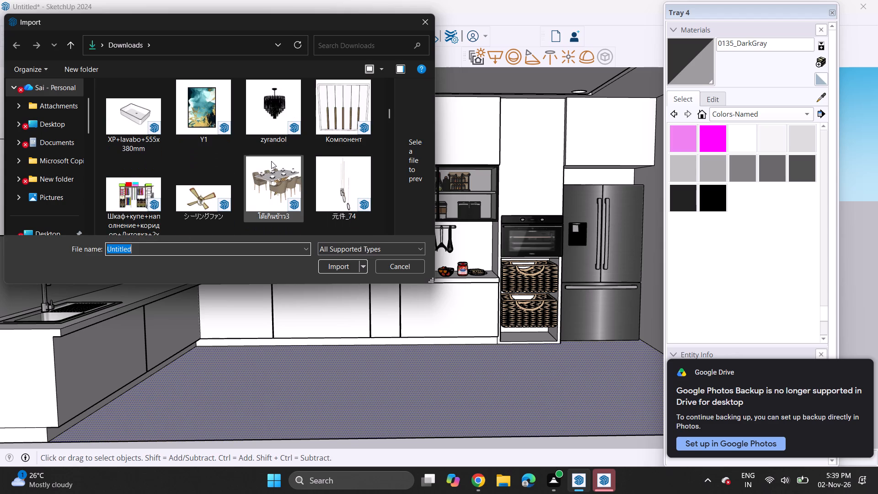
Examine the Downloads thumbnails from the Untitled files back through the sofas, mirrors and oven to the modern dining models.
scroll(271, 161, up, 4)
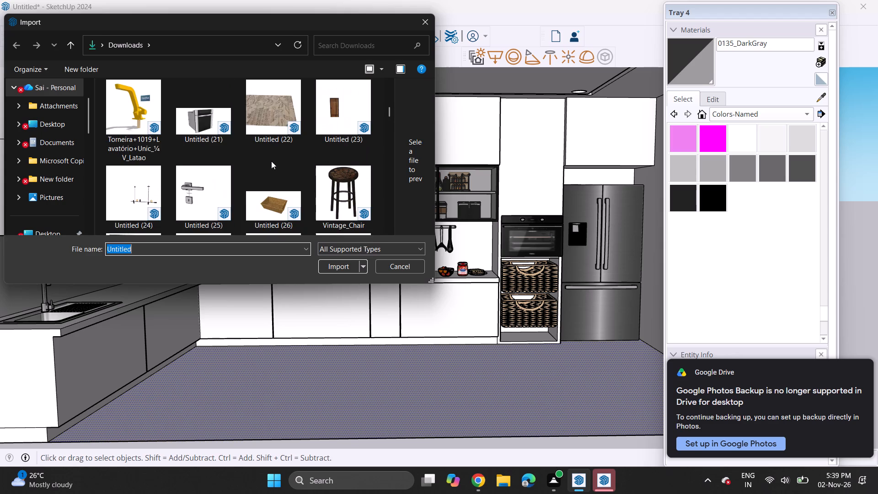
scroll(270, 161, up, 4)
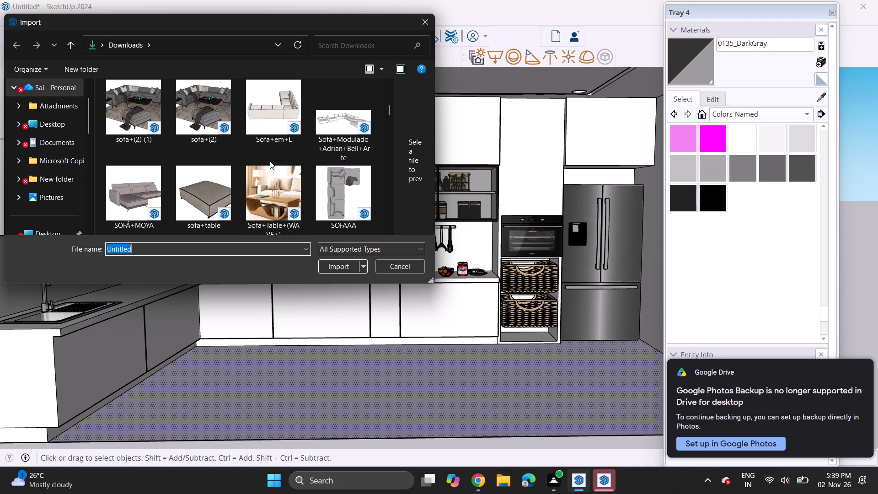
scroll(270, 161, up, 4)
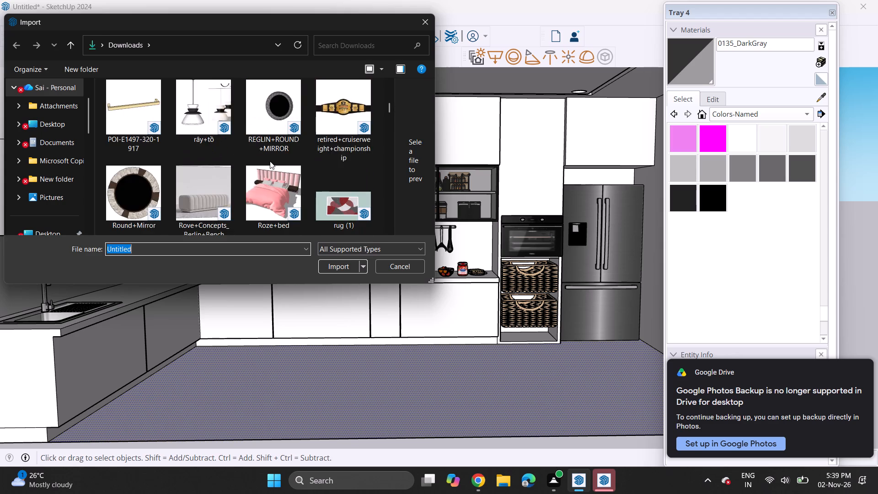
scroll(270, 161, up, 4)
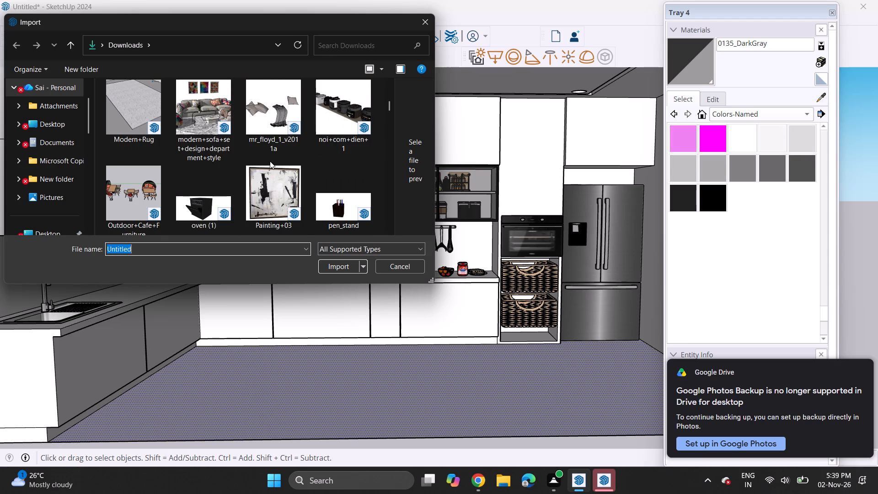
scroll(270, 161, up, 2)
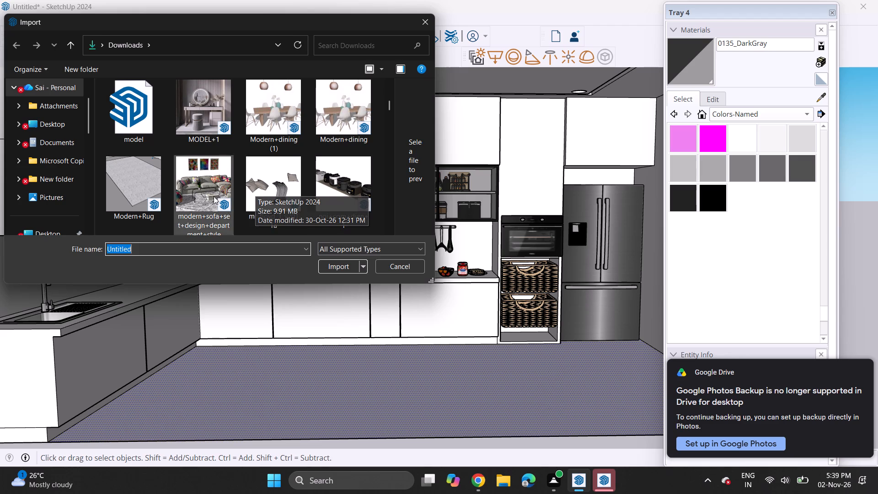
Examine the Downloads thumbnails from the mirror models back to the cooker models, and select the Cooktop+Brastemp+Ative! file.
scroll(255, 186, up, 2)
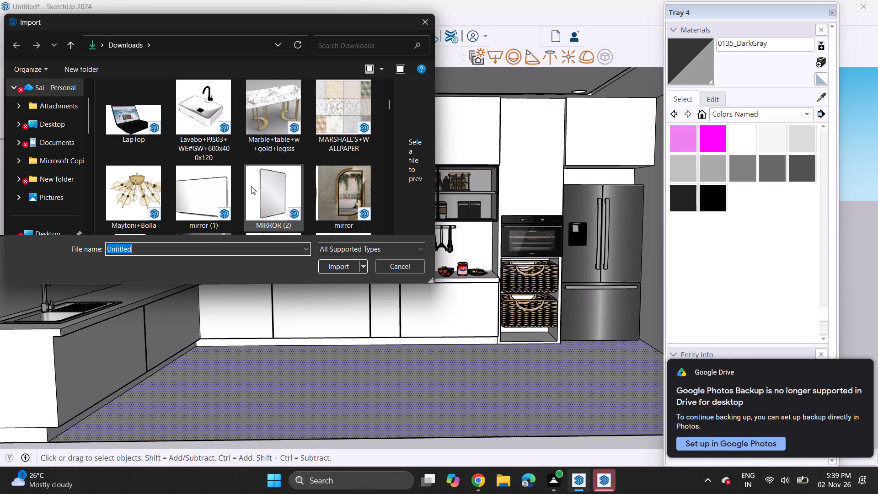
scroll(251, 186, up, 3)
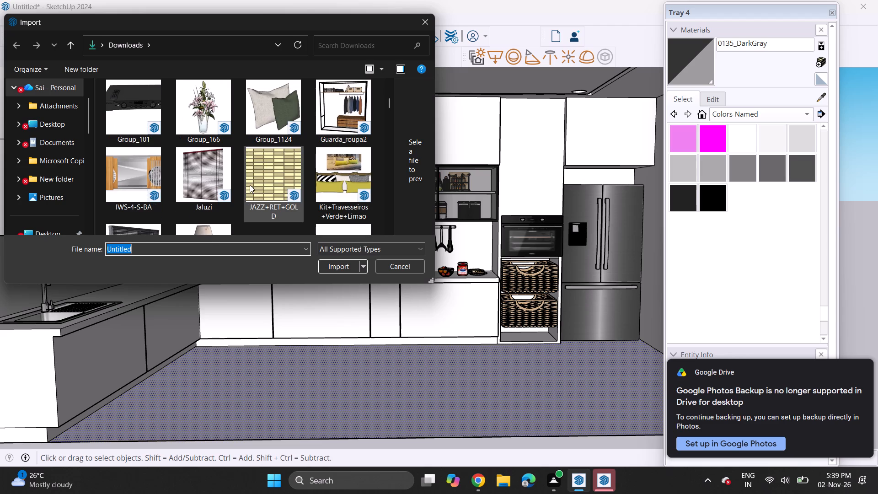
scroll(250, 185, up, 6)
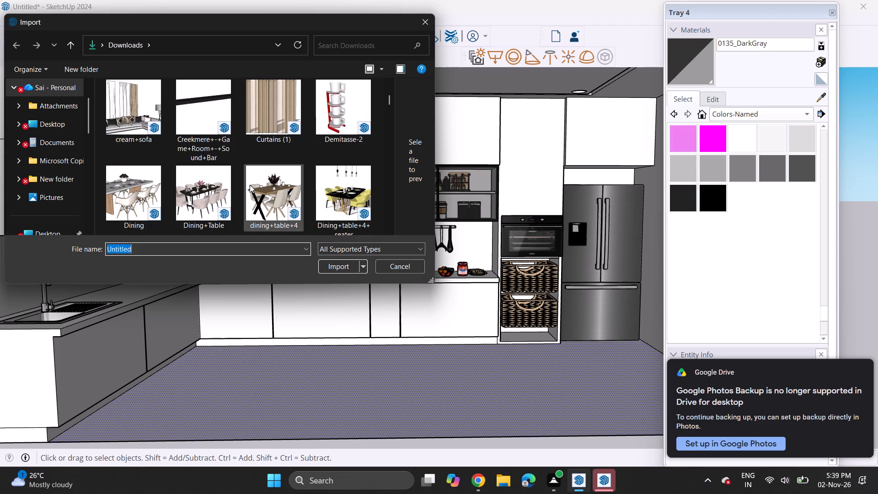
scroll(249, 184, up, 2)
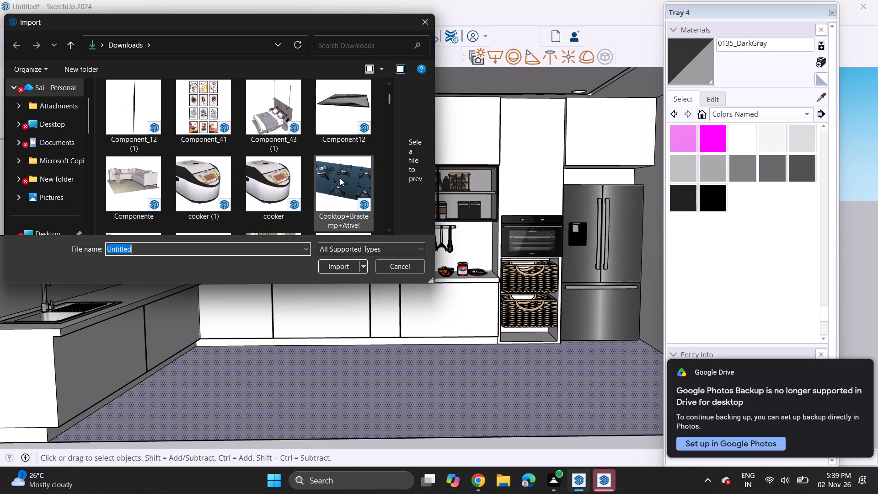
click(326, 180)
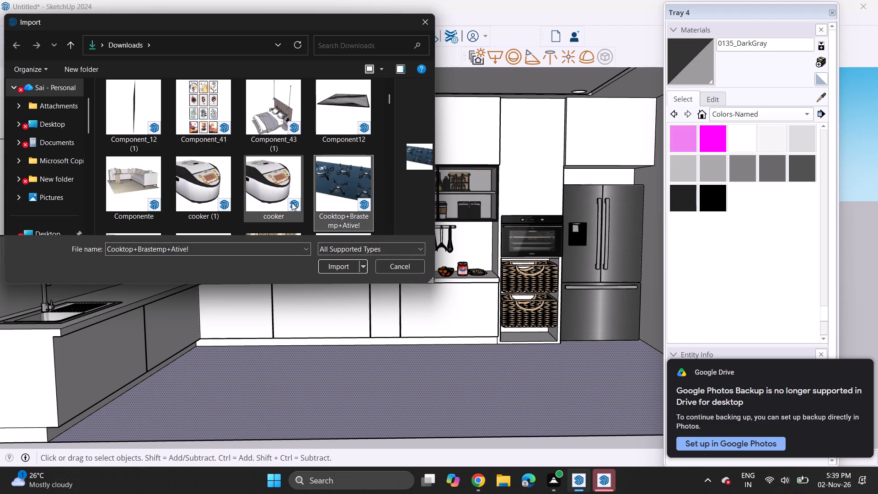
Examine the remaining Downloads thumbnails from the chimney and basket models back to the files dated Yesterday.
scroll(292, 202, up, 3)
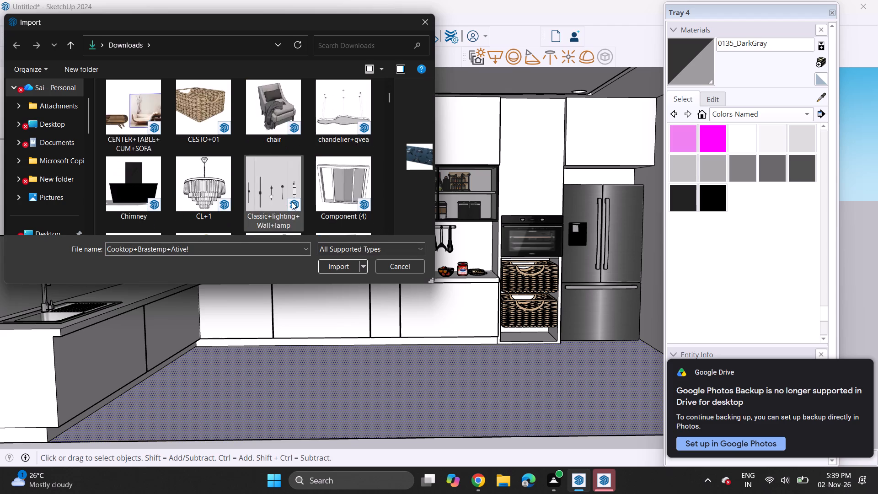
scroll(292, 202, up, 4)
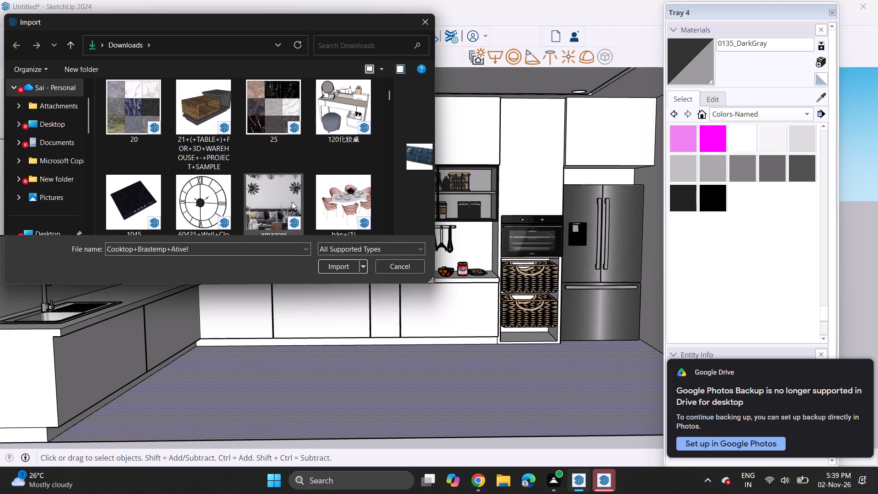
scroll(292, 202, up, 5)
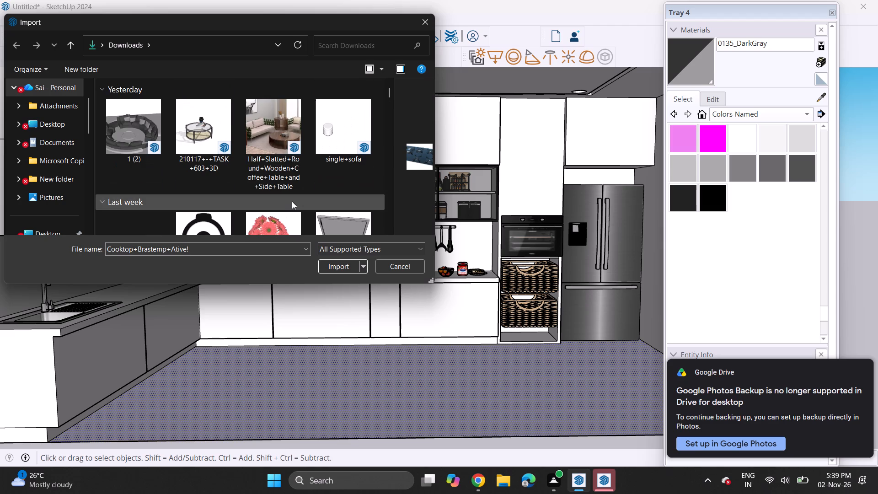
scroll(292, 201, up, 5)
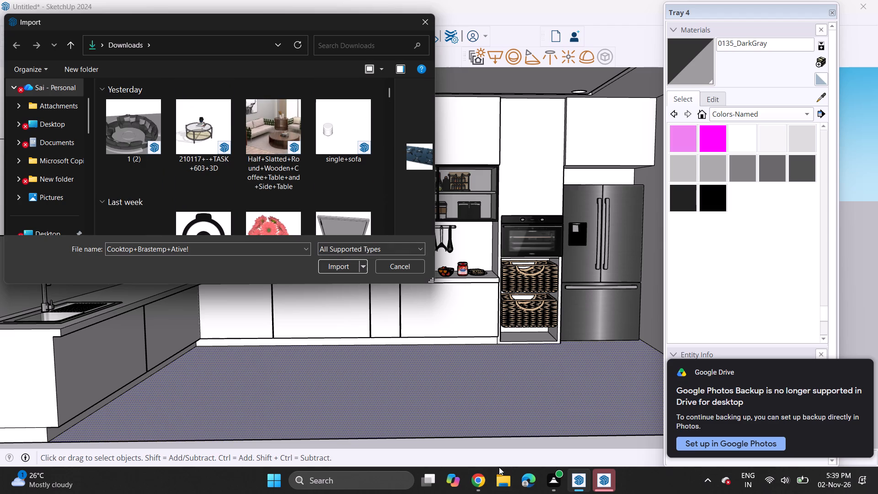
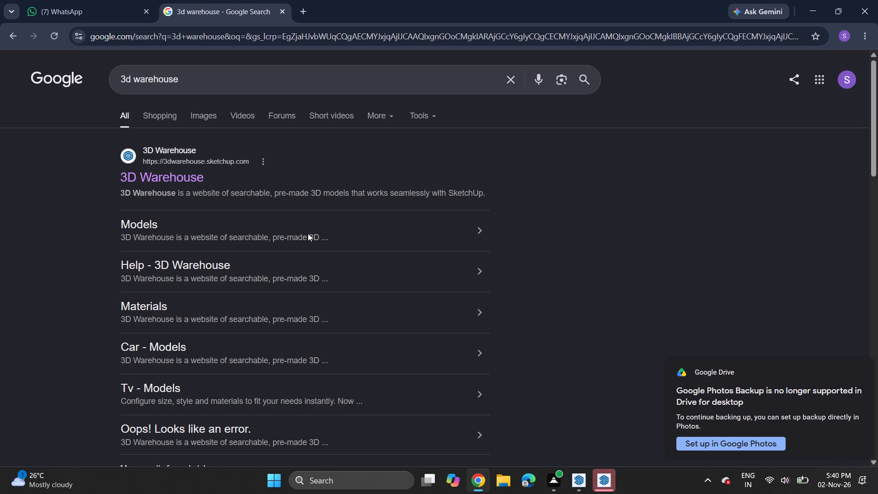
Open the 3D Warehouse website and search its models for "stove".
click(168, 178)
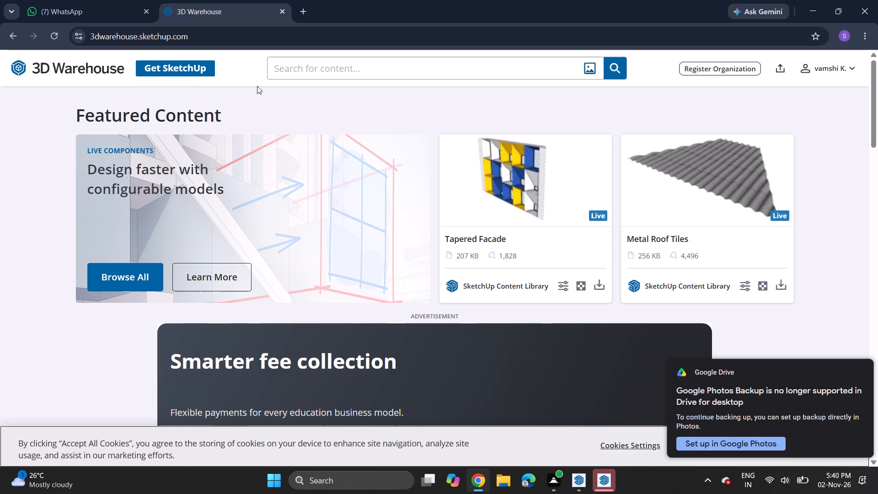
click(310, 66)
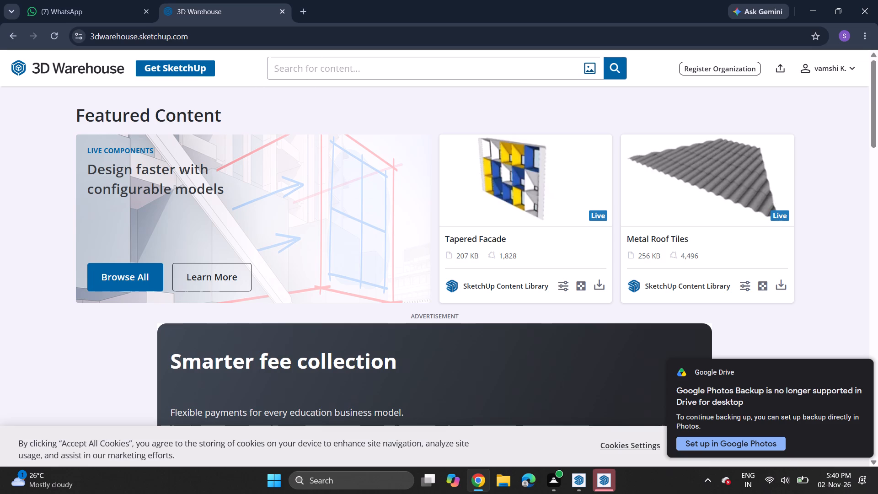
key(s)
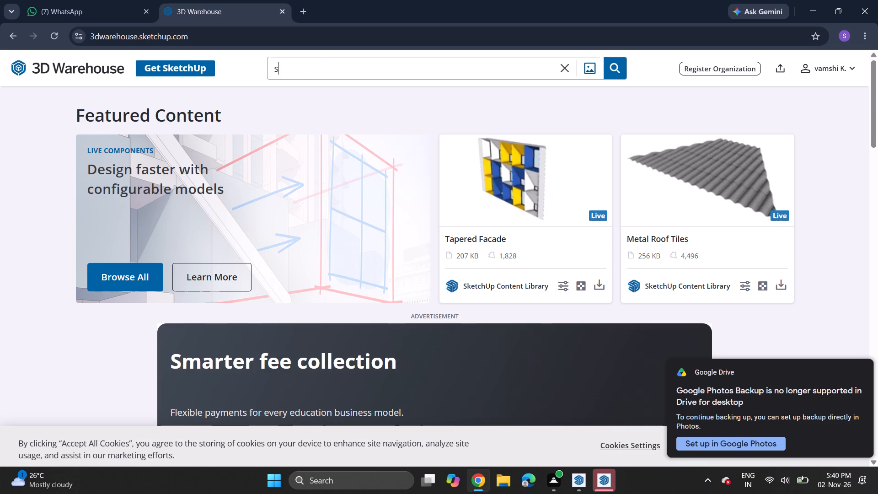
key(g)
key(BackSpace)
key(t)
key(b)
key(BackSpace)
text(ove)
key(Return)
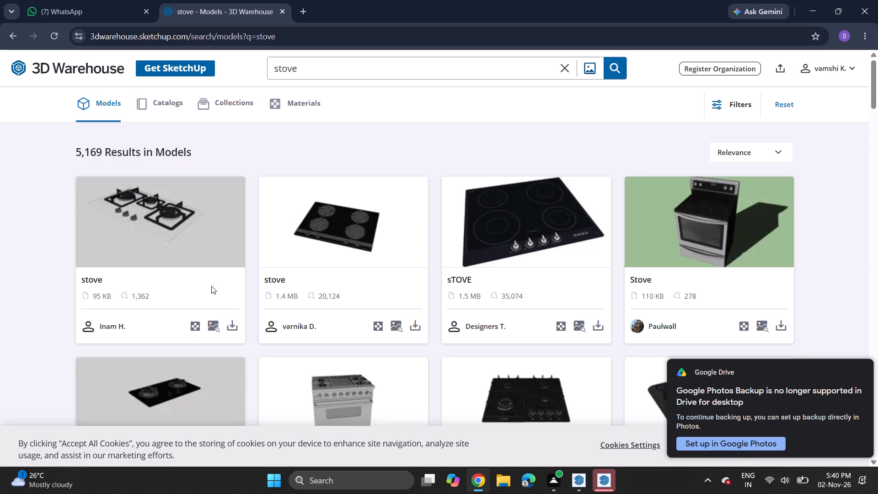
Download the 95 KB three-burner stove model as a SketchUp file.
click(231, 327)
click(252, 353)
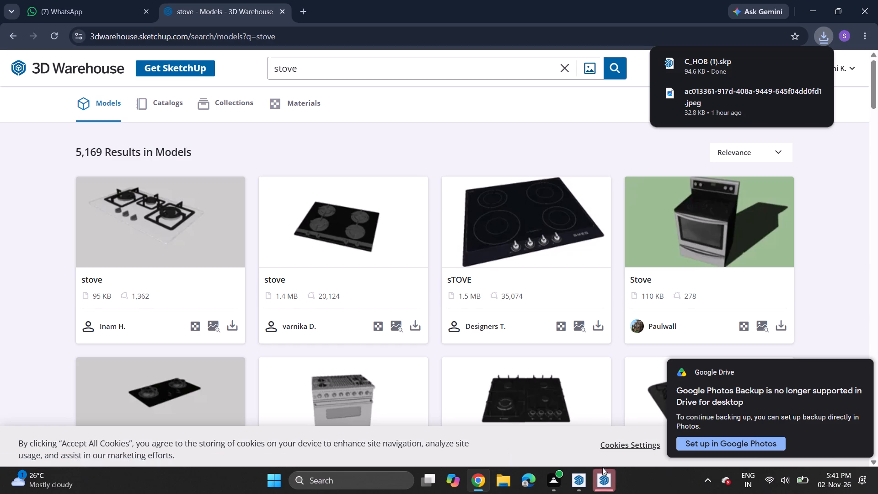
Switch to SketchUp, import C_HOB (1) from Downloads and place it on the back-wall countertop beneath the chimney hood.
click(580, 483)
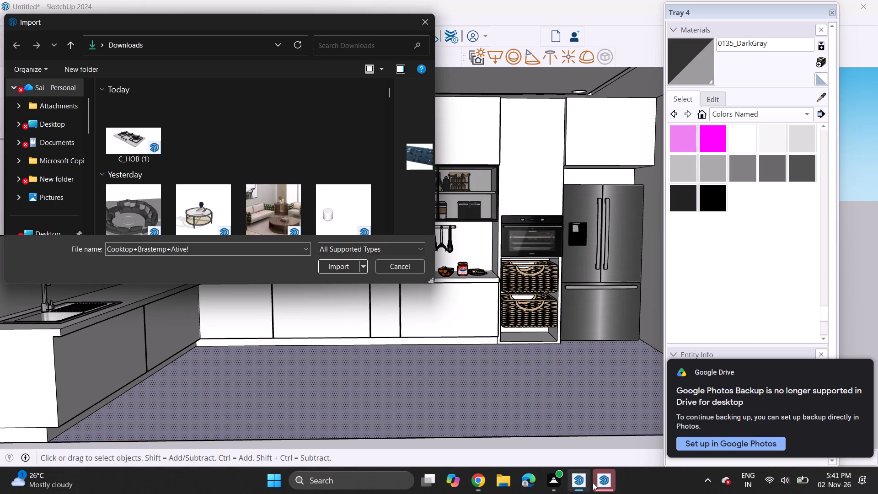
click(112, 114)
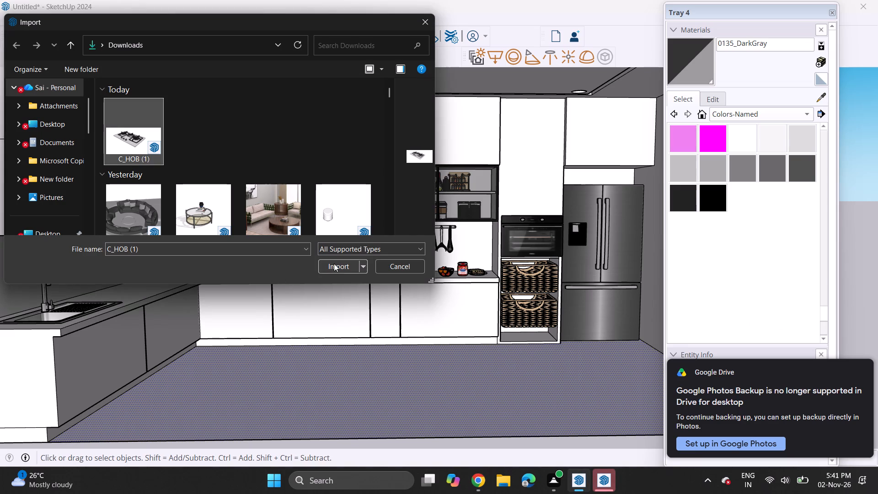
click(334, 263)
middle_drag(315, 268, 348, 330)
scroll(302, 300, up, 5)
scroll(302, 261, up, 3)
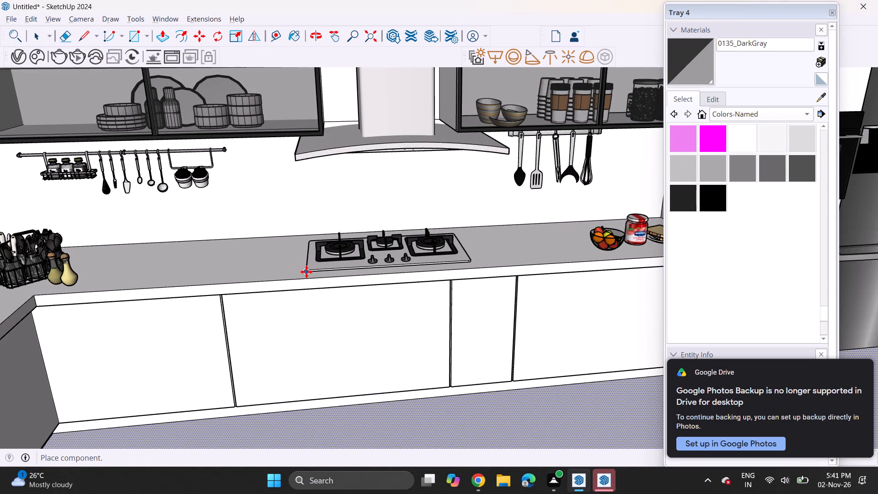
click(321, 267)
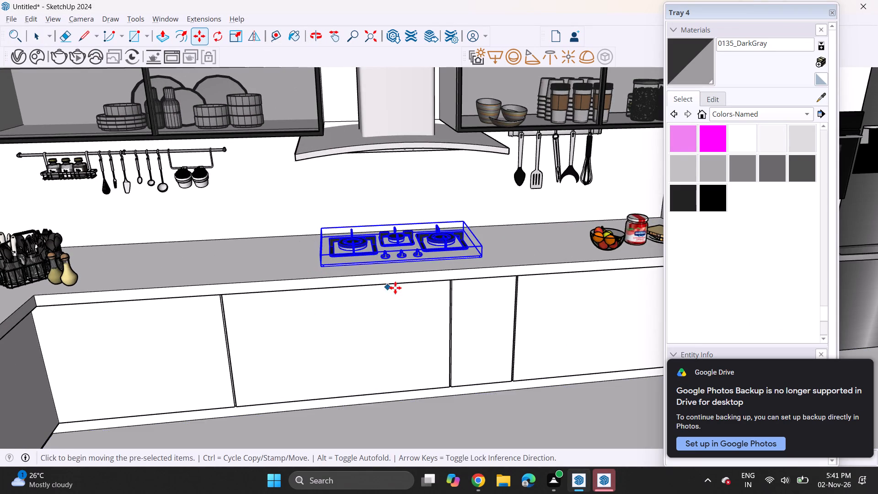
middle_drag(382, 286, 336, 268)
scroll(336, 266, up, 1)
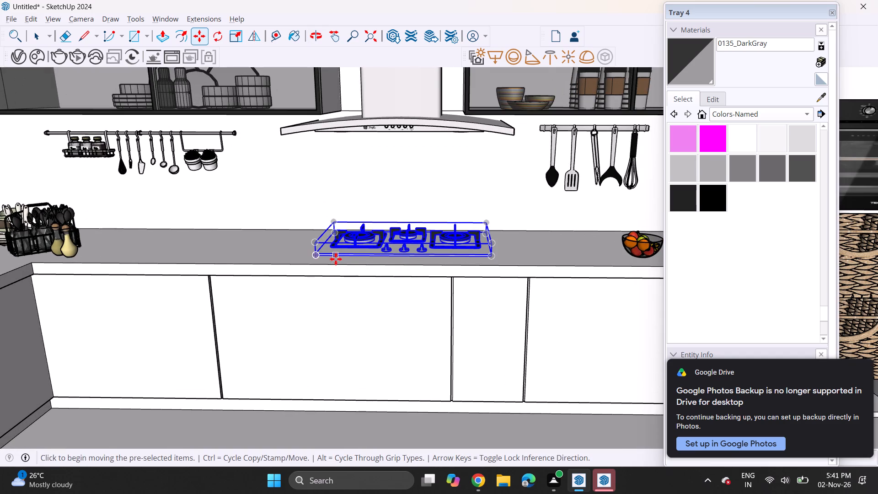
key(space)
click(305, 426)
Examine the kitchen from several angles, checking the hob's position relative to the chimney hood, cabinets and sink run.
scroll(293, 397, down, 4)
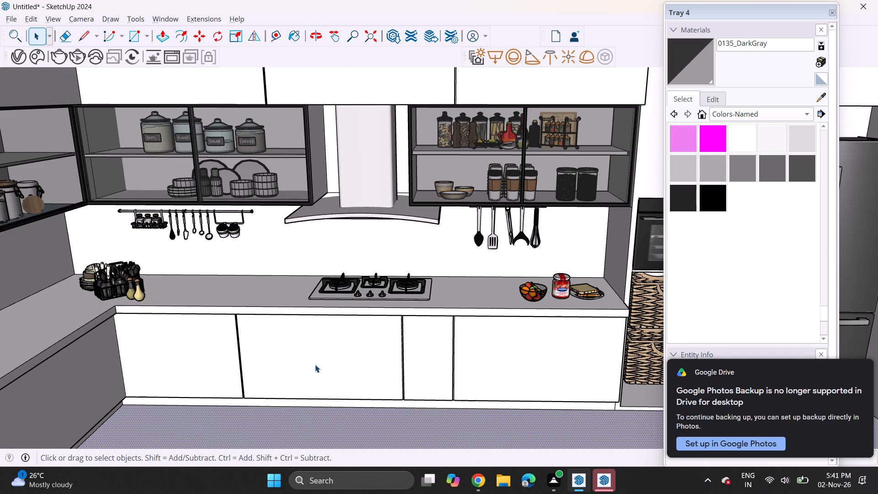
scroll(312, 349, down, 2)
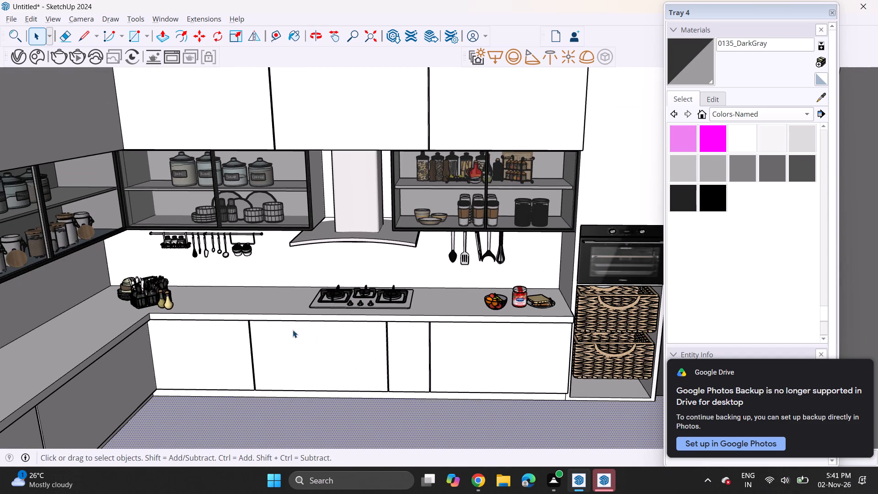
shift+middle_drag(290, 298, 437, 245)
middle_drag(424, 250, 361, 287)
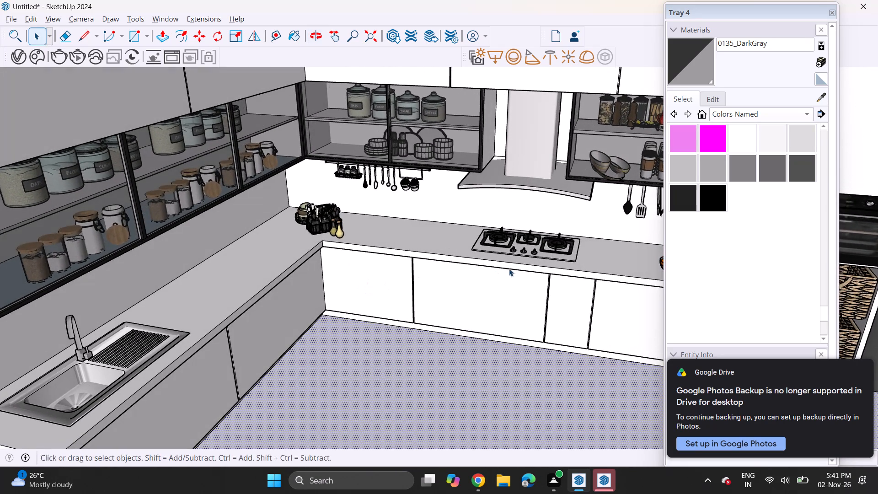
shift+middle_drag(439, 267, 348, 266)
middle_drag(333, 266, 478, 226)
middle_drag(407, 246, 358, 196)
scroll(352, 186, up, 1)
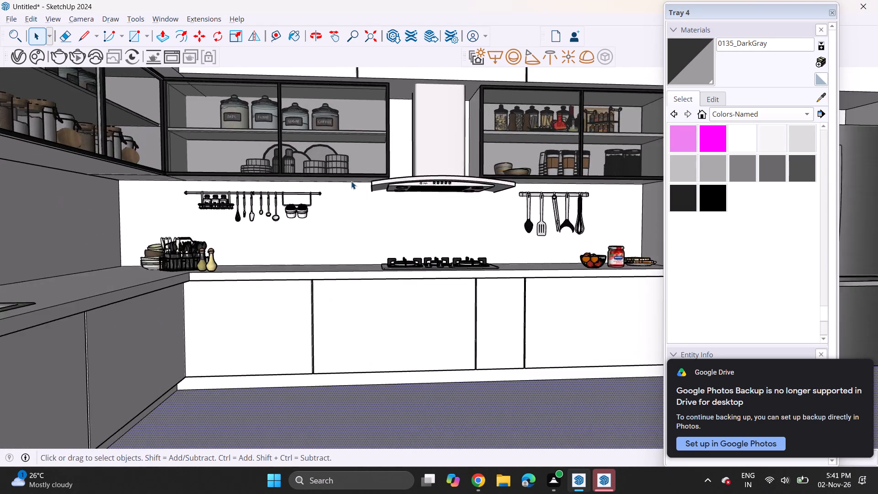
scroll(351, 182, down, 3)
middle_drag(428, 217, 449, 213)
scroll(443, 204, down, 4)
shift+middle_drag(486, 202, 445, 207)
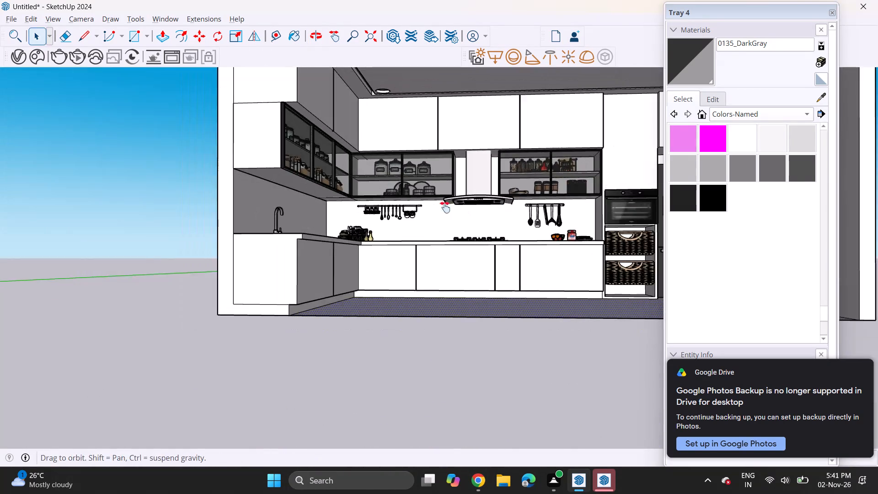
shift+middle_drag(445, 207, 364, 227)
middle_drag(369, 242, 396, 247)
scroll(396, 234, up, 3)
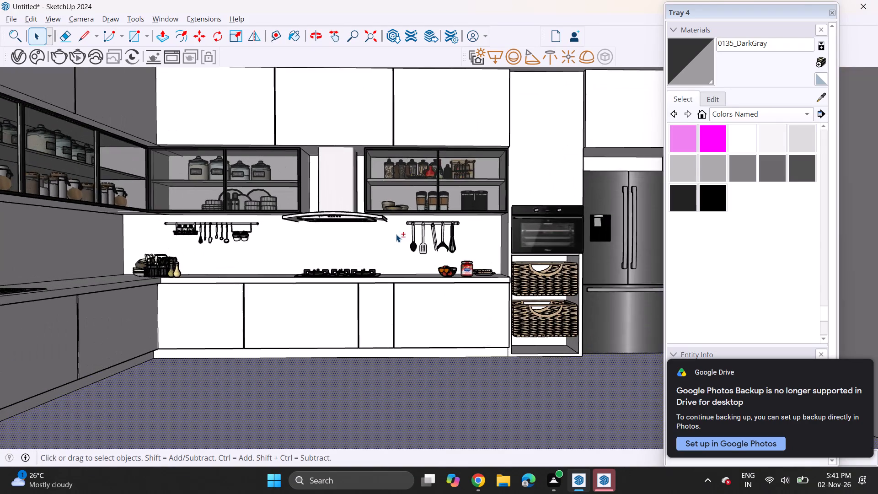
shift+middle_drag(396, 234, 414, 264)
scroll(414, 264, down, 1)
middle_drag(416, 247, 420, 259)
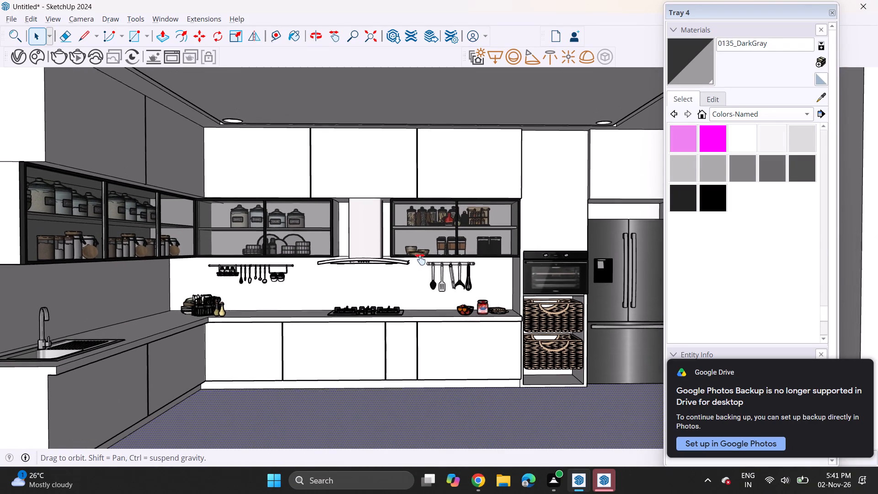
middle_drag(420, 259, 420, 261)
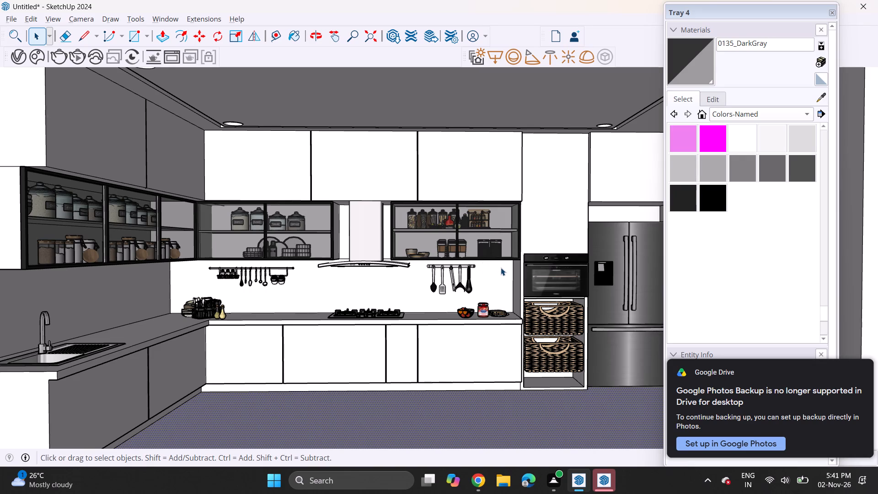
Paint the L-shaped countertop's top surface and the front edges of both runs with 0137_Black.
scroll(208, 358, down, 4)
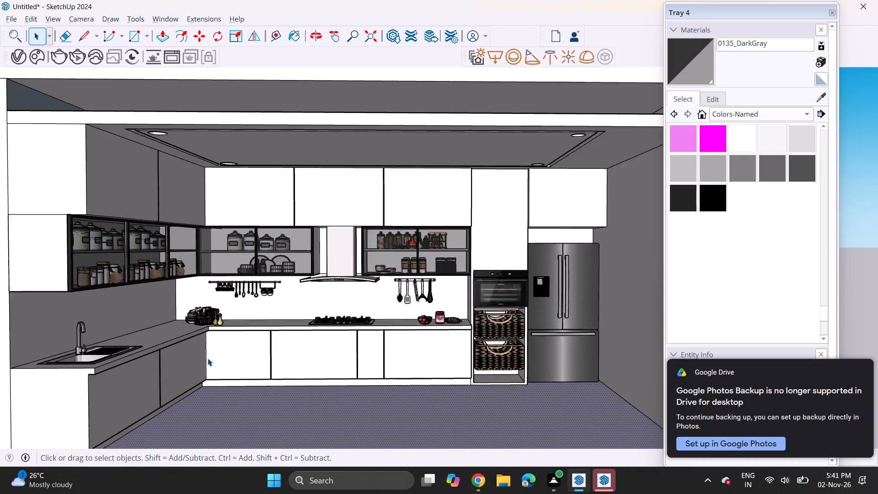
scroll(208, 358, down, 2)
click(711, 192)
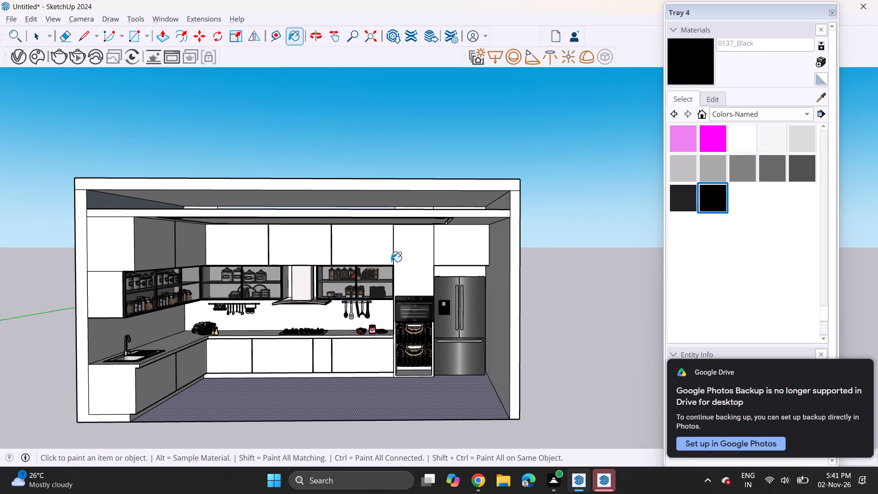
middle_drag(434, 262, 397, 327)
scroll(290, 323, up, 5)
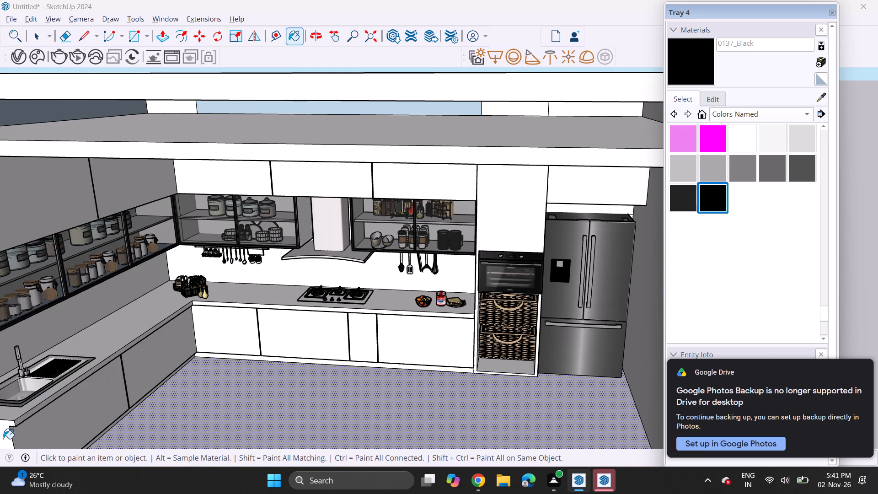
click(3, 439)
click(15, 414)
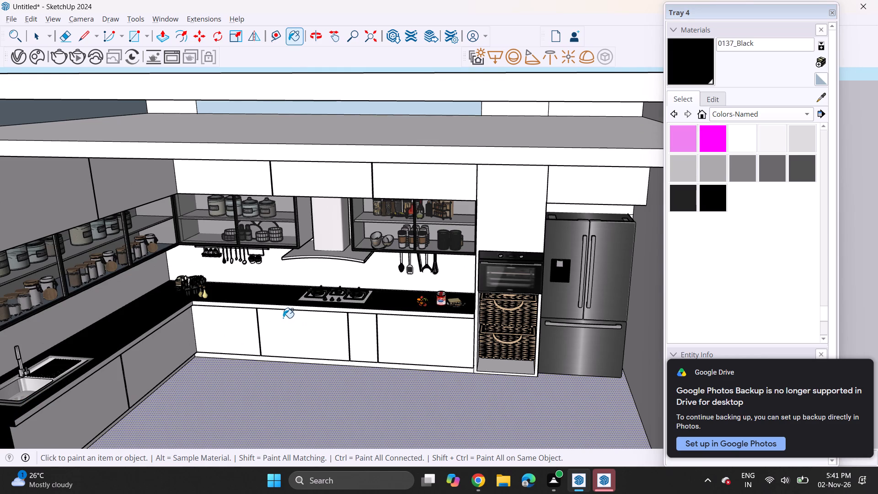
scroll(209, 324, up, 2)
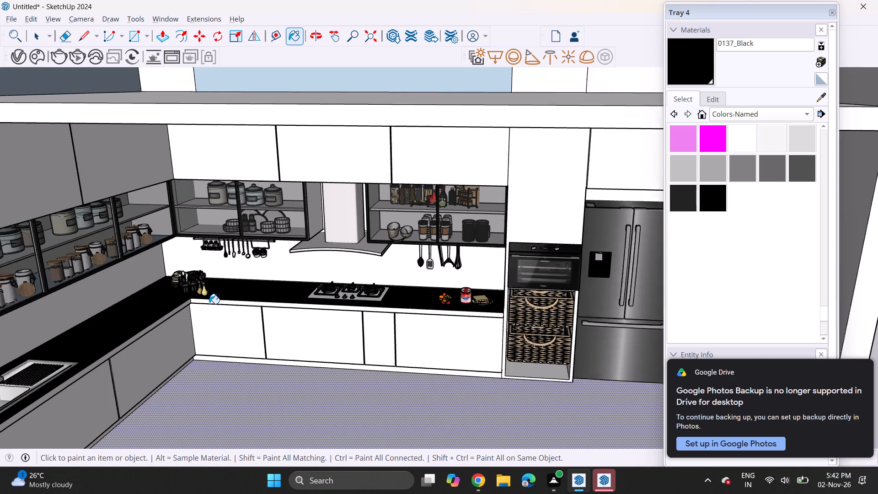
scroll(211, 299, up, 4)
click(212, 299)
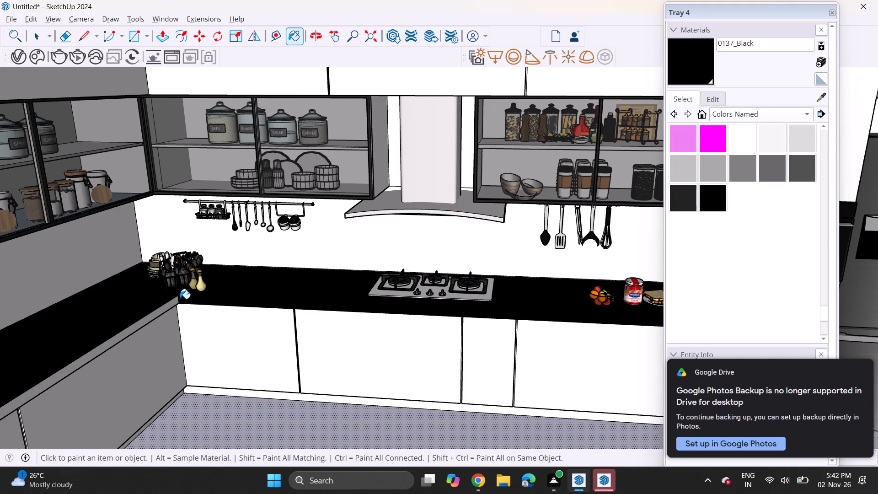
click(176, 302)
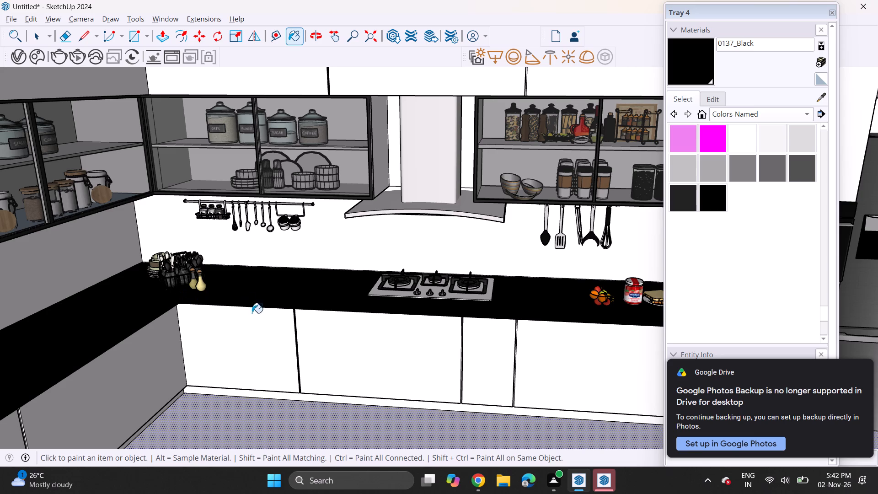
key(space)
Draw a thin full-width horizontal rectangle across the middle of the base cabinet front below the hob.
middle_drag(236, 355, 273, 321)
scroll(273, 321, down, 5)
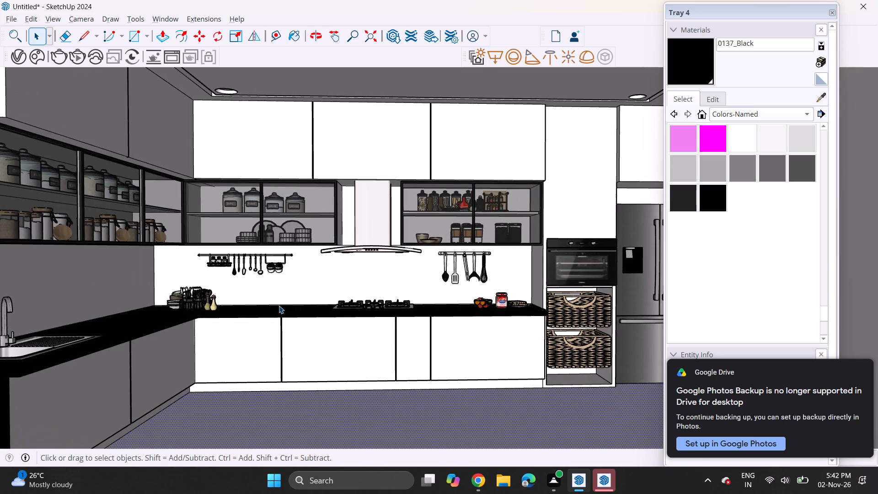
middle_drag(279, 306, 323, 276)
scroll(366, 304, up, 4)
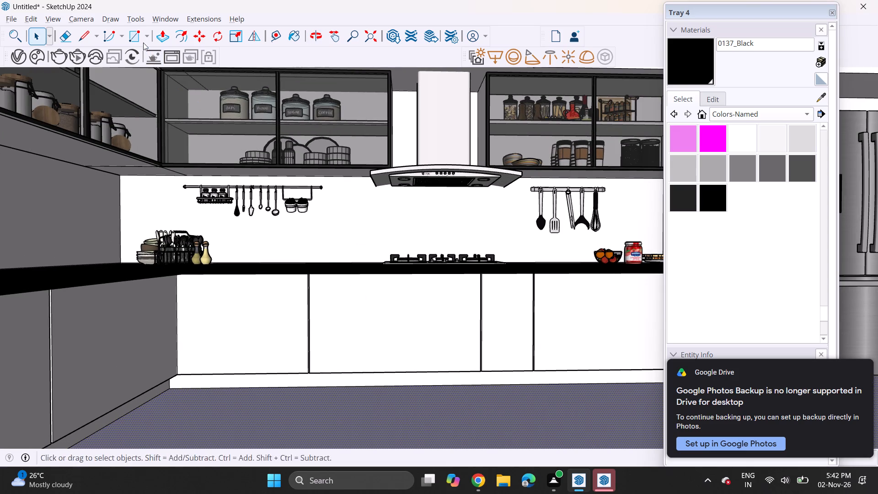
click(134, 34)
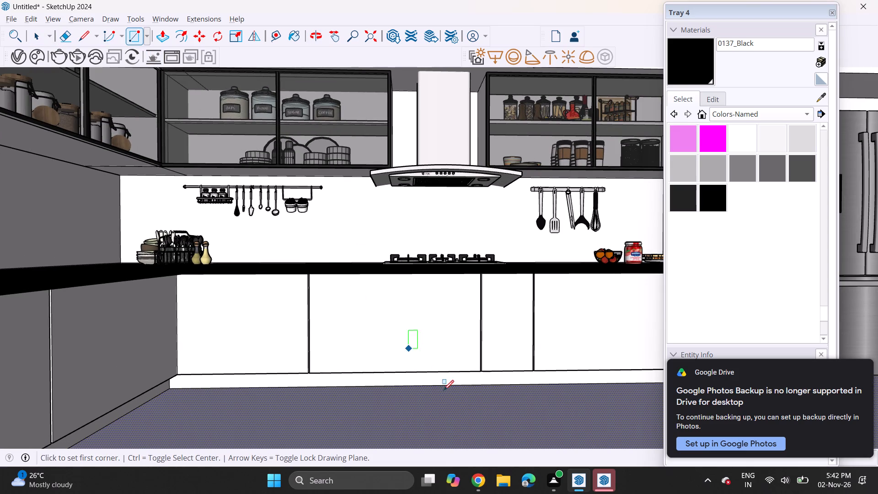
scroll(469, 450, up, 4)
scroll(375, 333, up, 8)
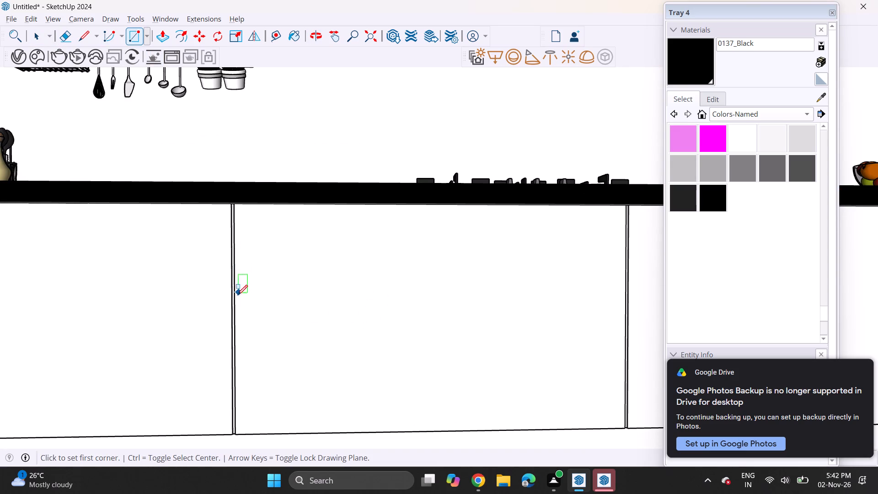
click(236, 316)
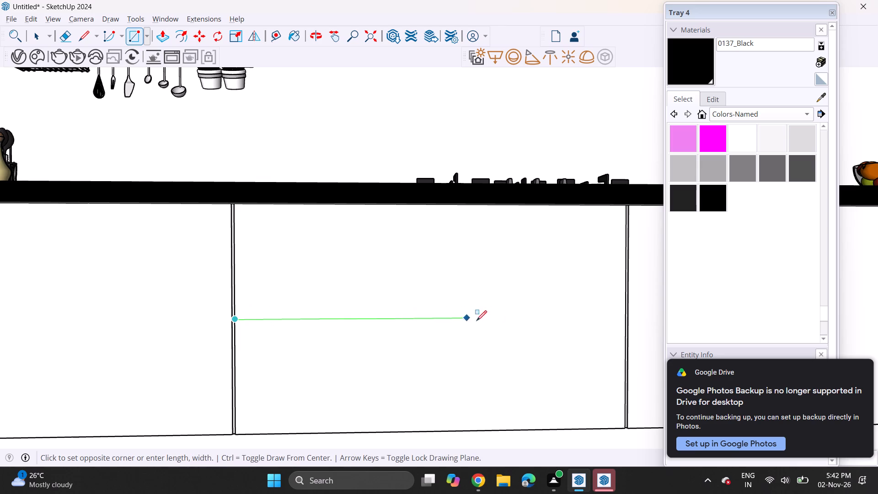
click(626, 307)
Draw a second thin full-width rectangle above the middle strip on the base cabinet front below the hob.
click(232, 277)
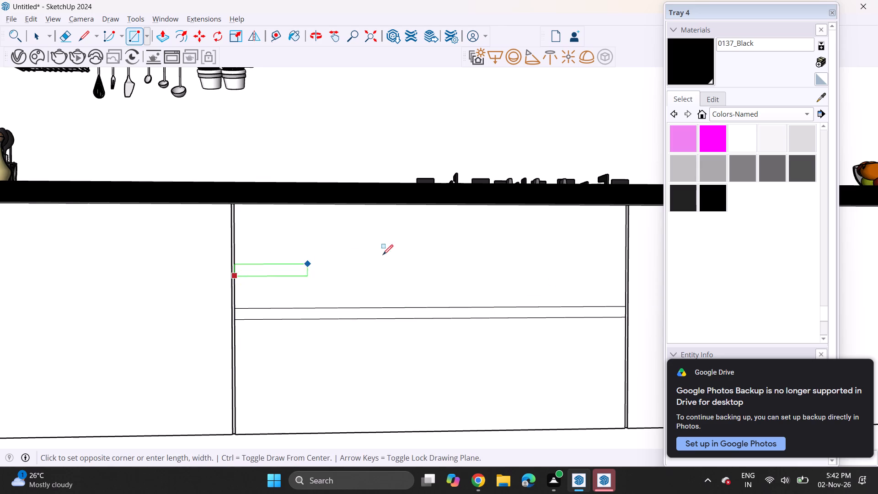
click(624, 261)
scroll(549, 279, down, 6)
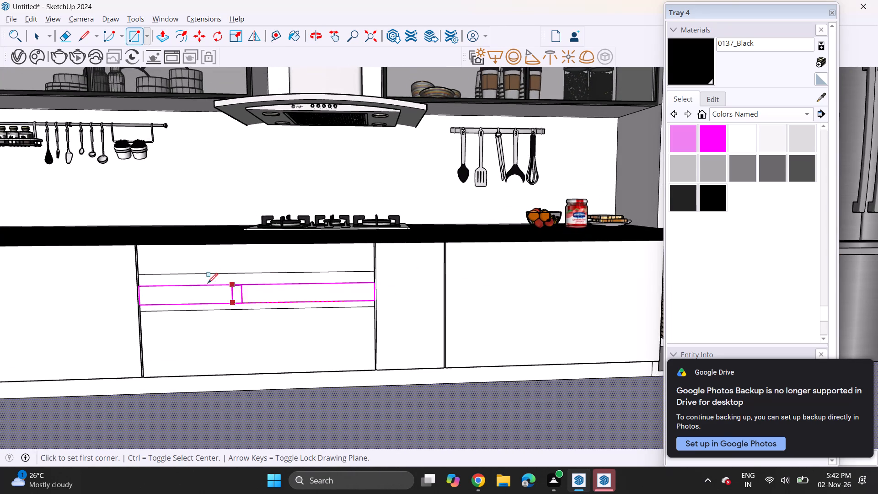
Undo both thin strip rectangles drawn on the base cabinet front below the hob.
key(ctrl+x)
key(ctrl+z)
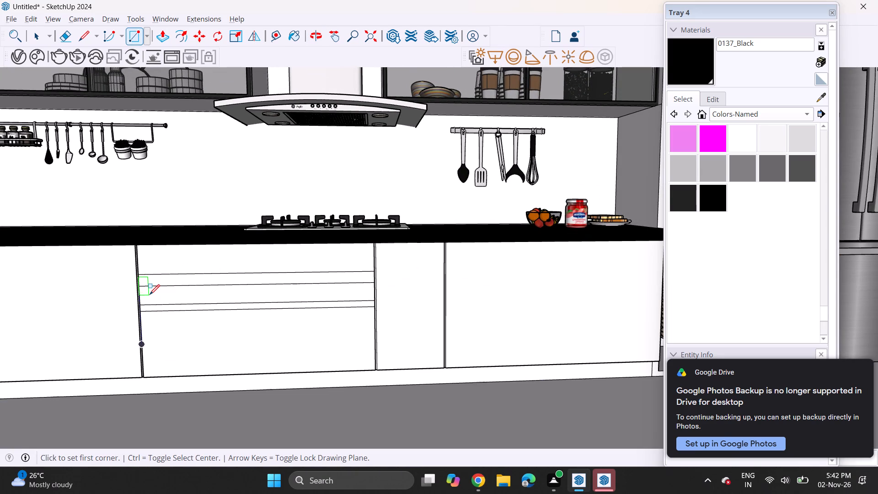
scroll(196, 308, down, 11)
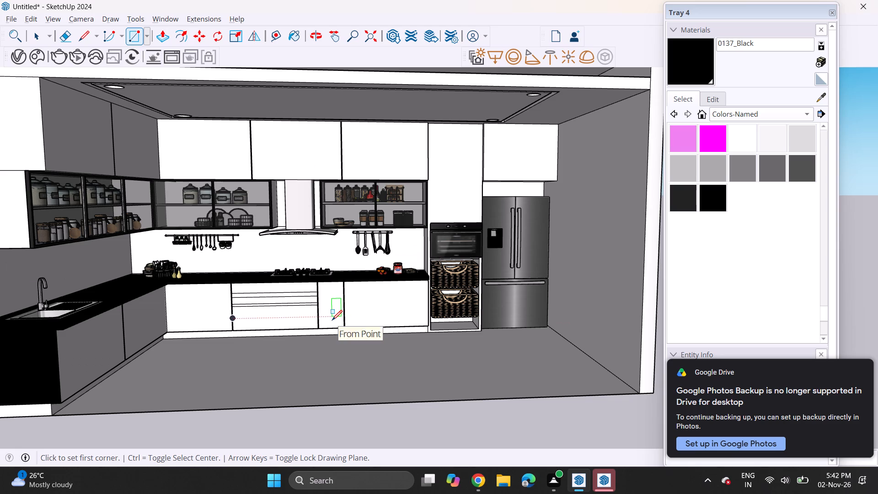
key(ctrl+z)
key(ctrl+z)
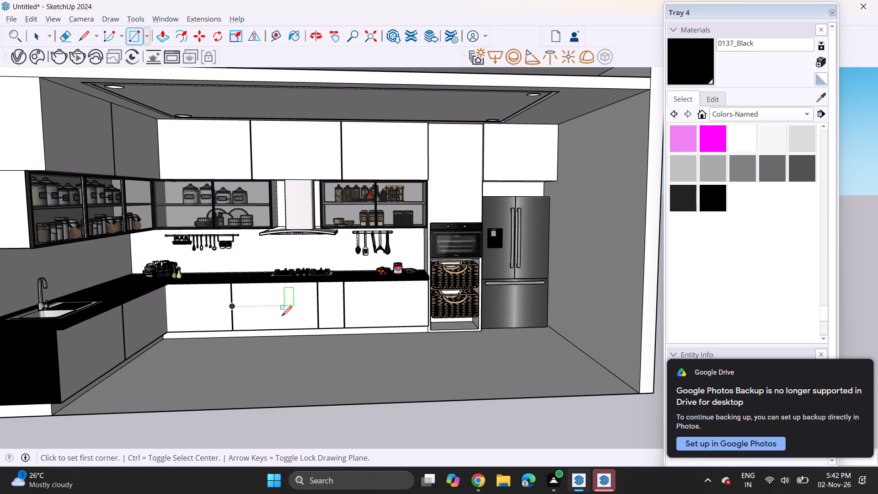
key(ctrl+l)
Draw two thin full-width horizontal rectangles on the base cabinet front below the hob, one in the upper part and one near mid-height.
scroll(238, 294, up, 10)
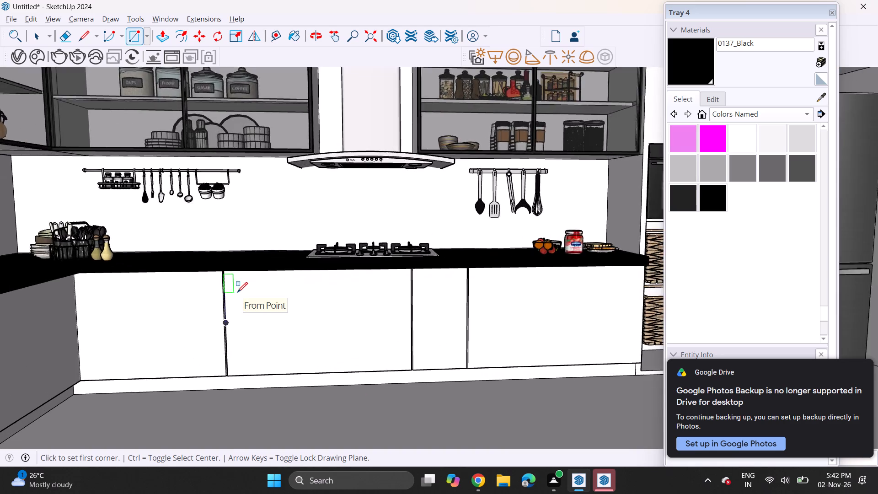
scroll(237, 292, up, 3)
scroll(235, 329, up, 3)
click(213, 282)
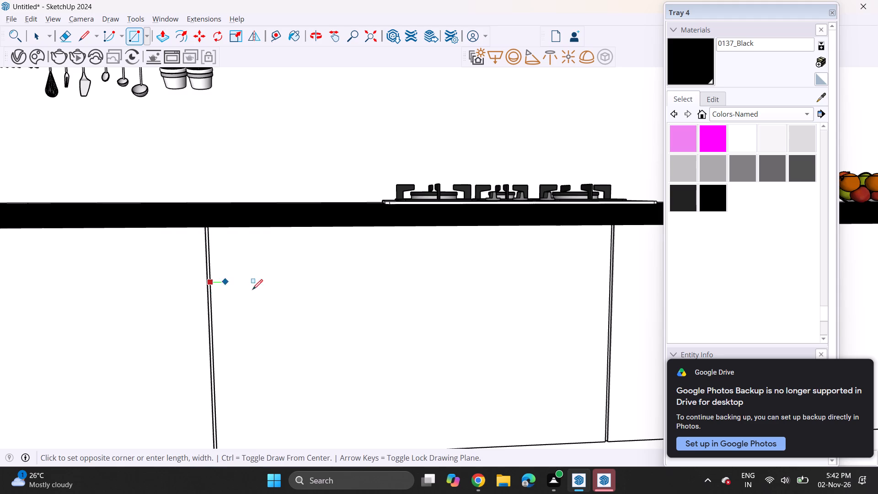
click(609, 284)
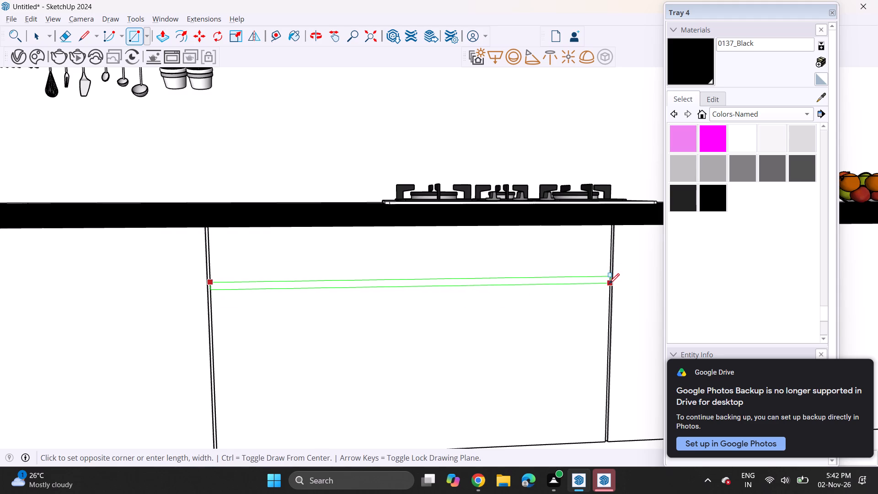
click(210, 341)
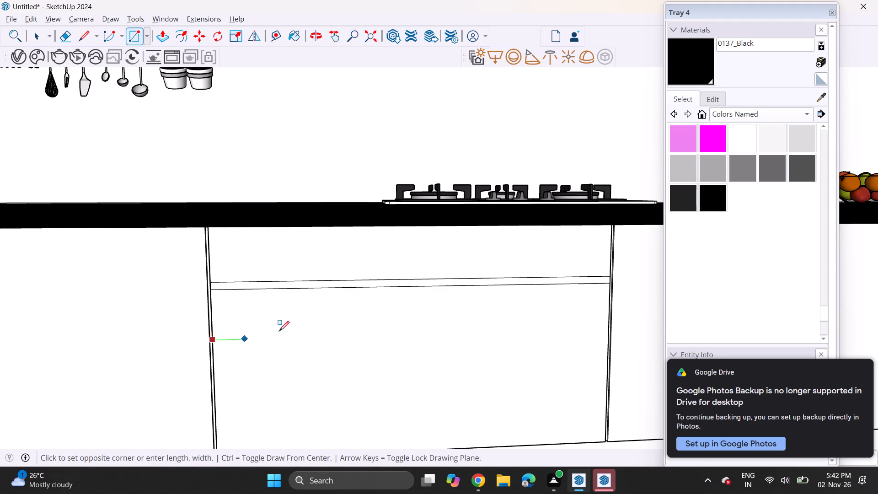
click(609, 338)
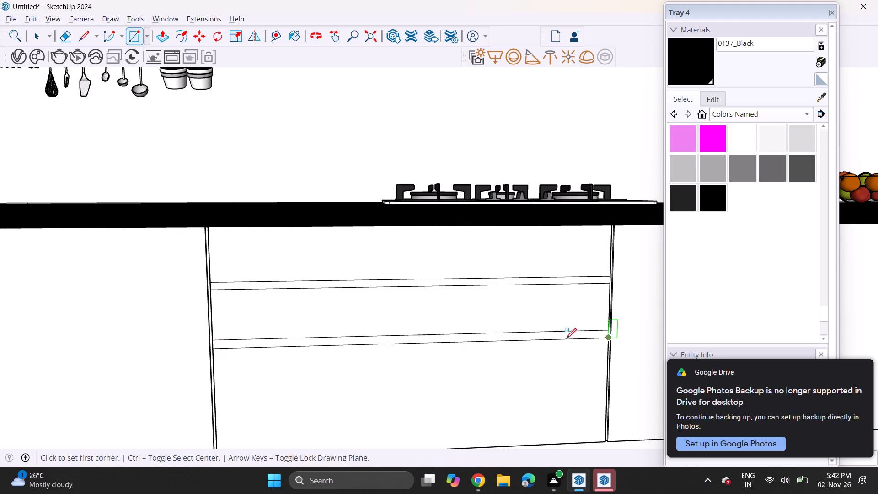
scroll(404, 334, down, 6)
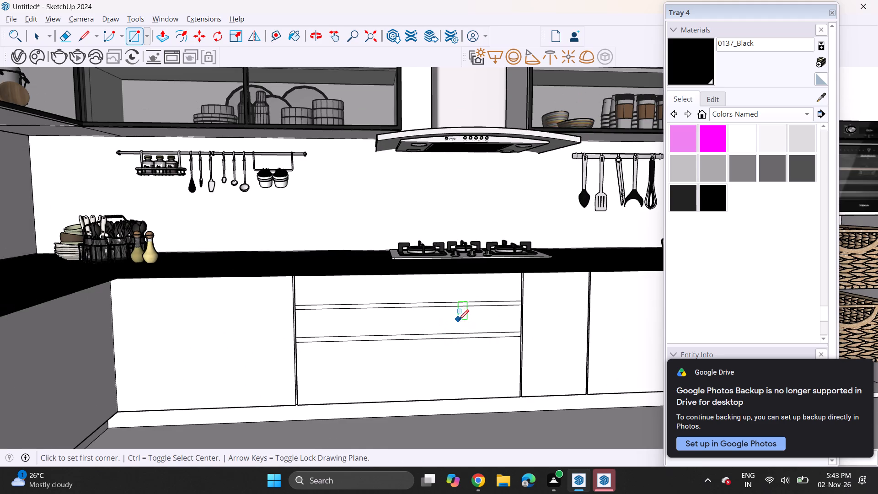
Draw a thin full-width horizontal rectangle across the middle of the wide base cabinet front beside the basket unit.
middle_drag(456, 320, 246, 298)
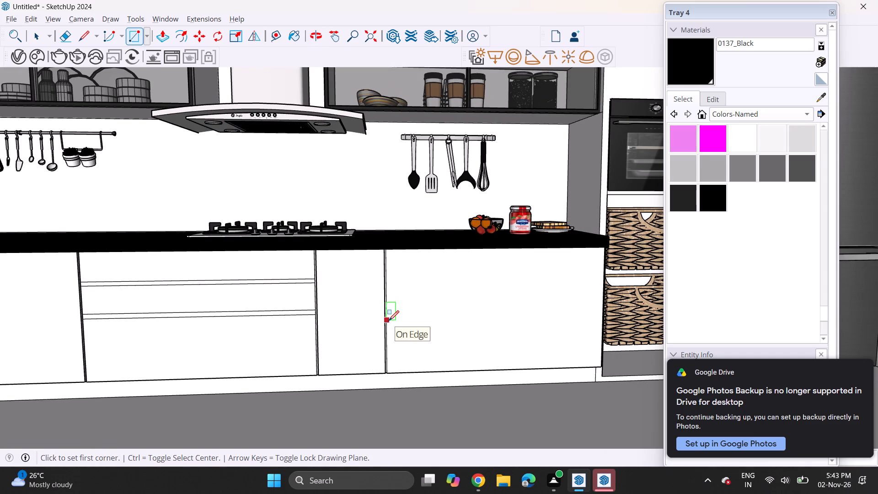
click(389, 321)
key(Escape)
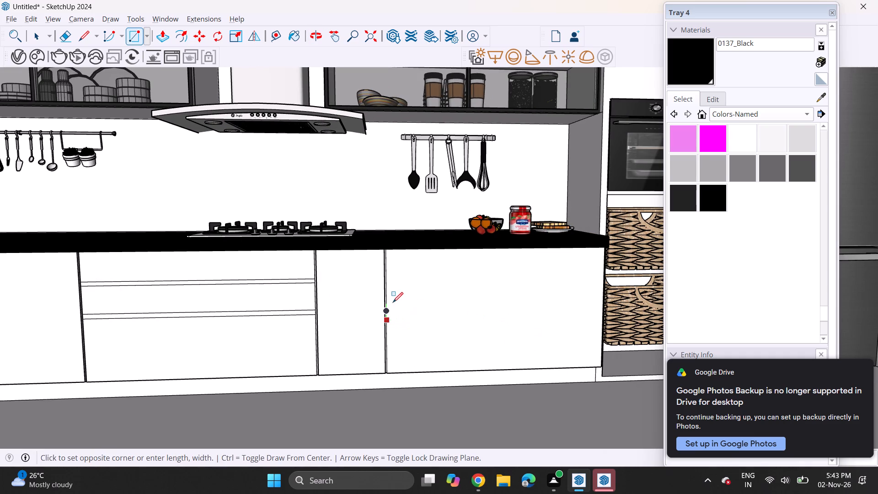
click(388, 310)
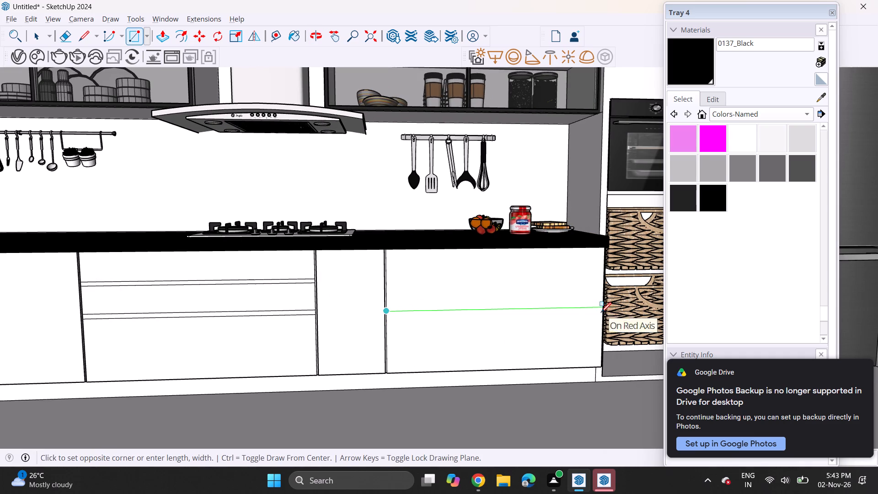
scroll(602, 318, up, 13)
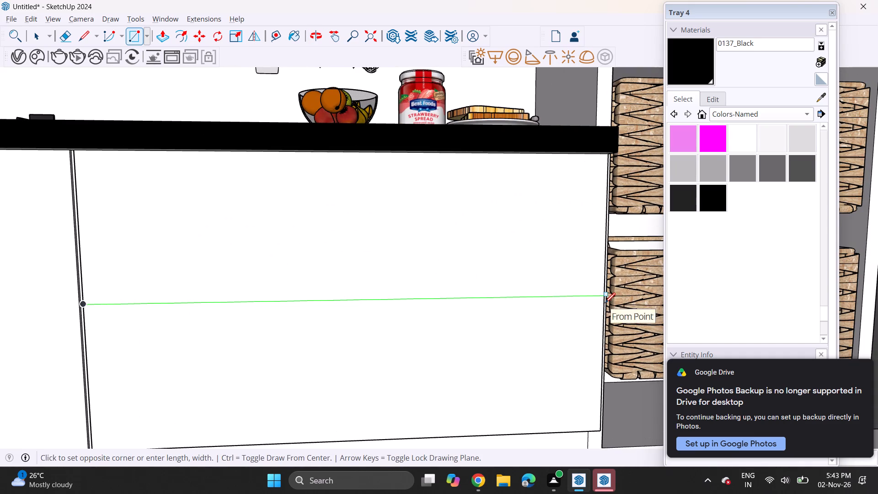
click(605, 305)
scroll(474, 311, down, 8)
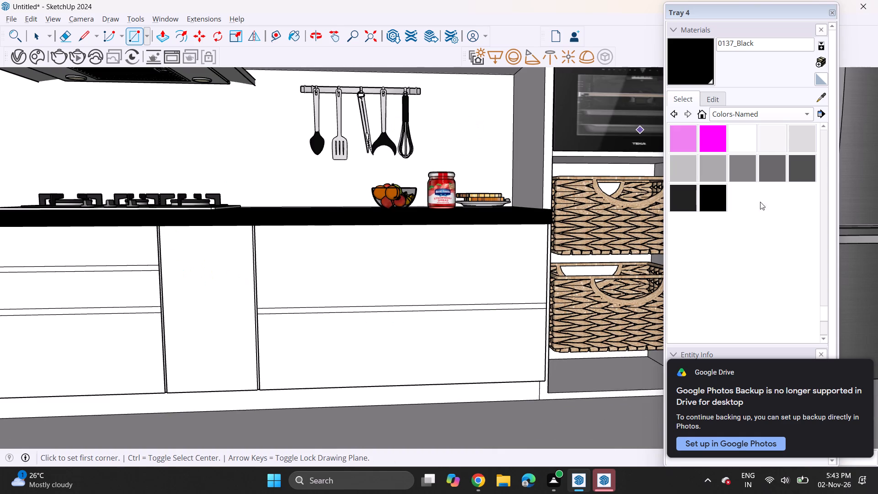
Paint the three thin strips on the back-wall base cabinet fronts with 0136_Charcoal.
click(684, 199)
scroll(465, 242, down, 6)
scroll(420, 259, up, 4)
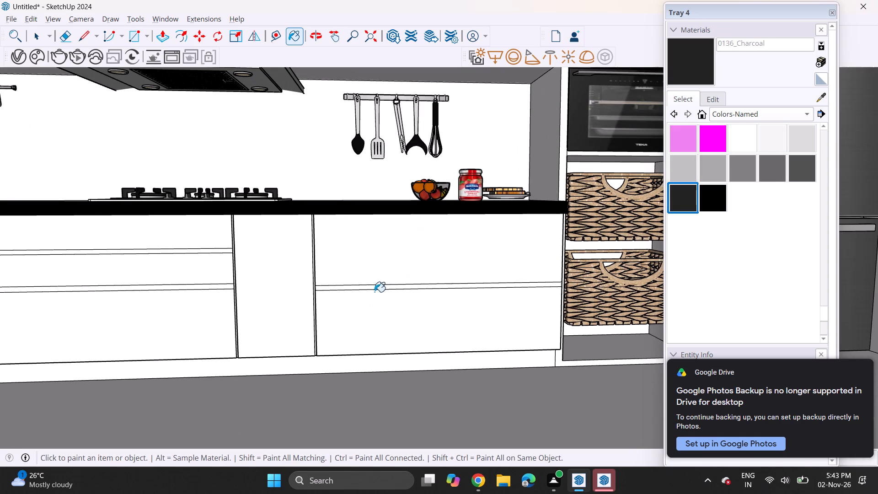
click(378, 286)
click(127, 290)
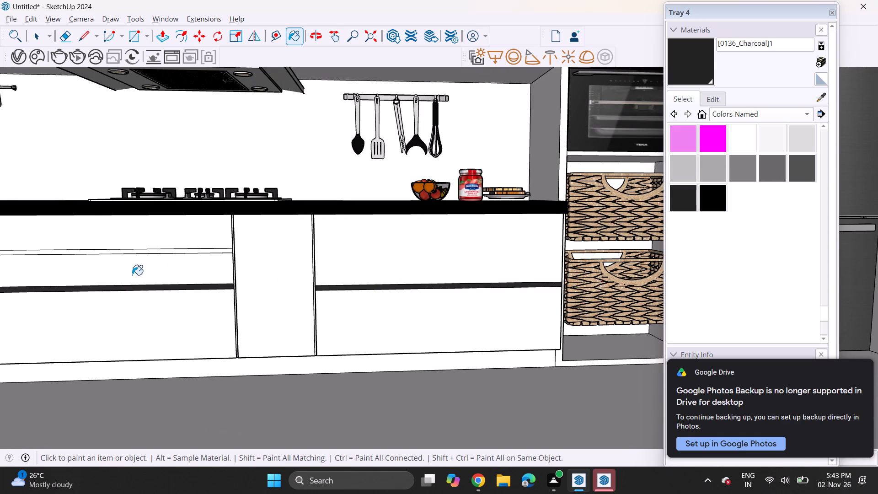
click(146, 253)
Examine the whole kitchen from several angles, checking the charcoal strips, countertop and unpainted sink-run cabinet fronts.
scroll(284, 226, down, 12)
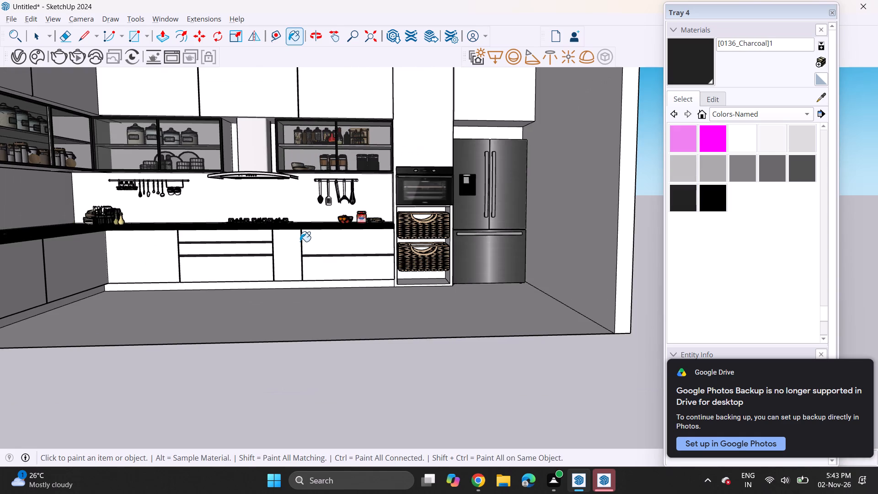
middle_drag(297, 238, 466, 218)
key(Tab)
key(Tab)
key(Tab)
key(Tab)
key(Tab)
key(Tab)
middle_drag(473, 218, 289, 222)
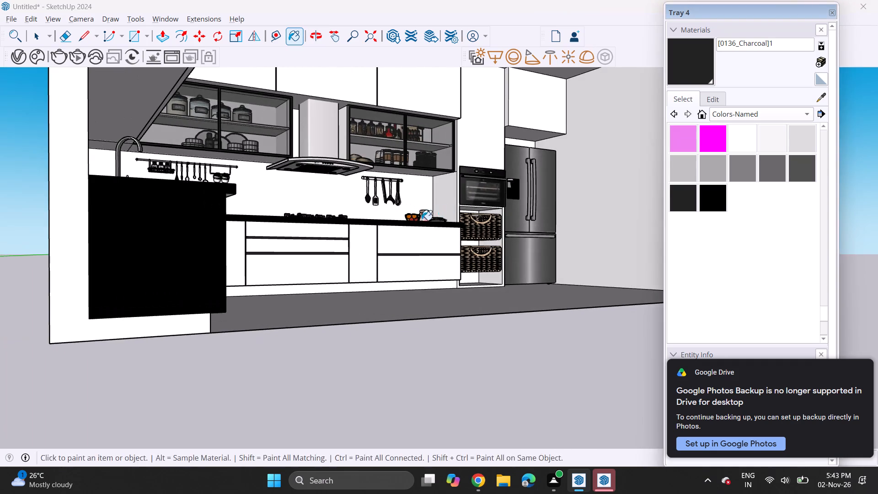
middle_drag(64, 291, 71, 292)
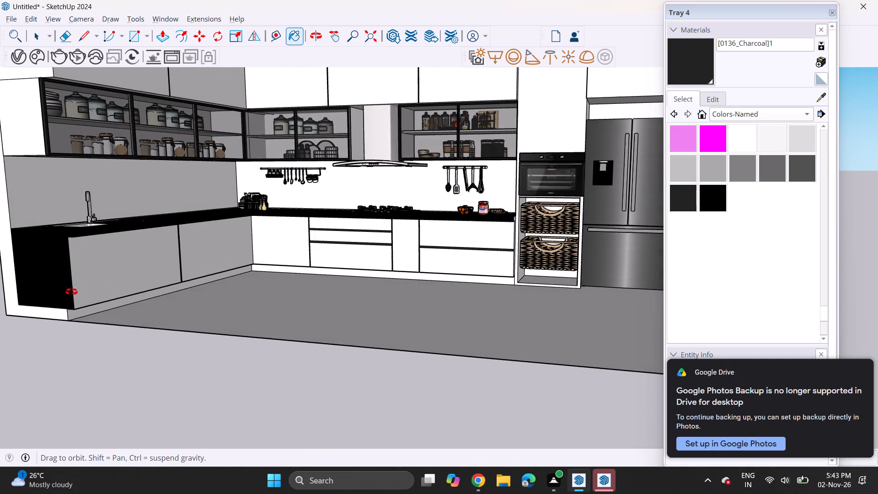
middle_drag(71, 292, 171, 297)
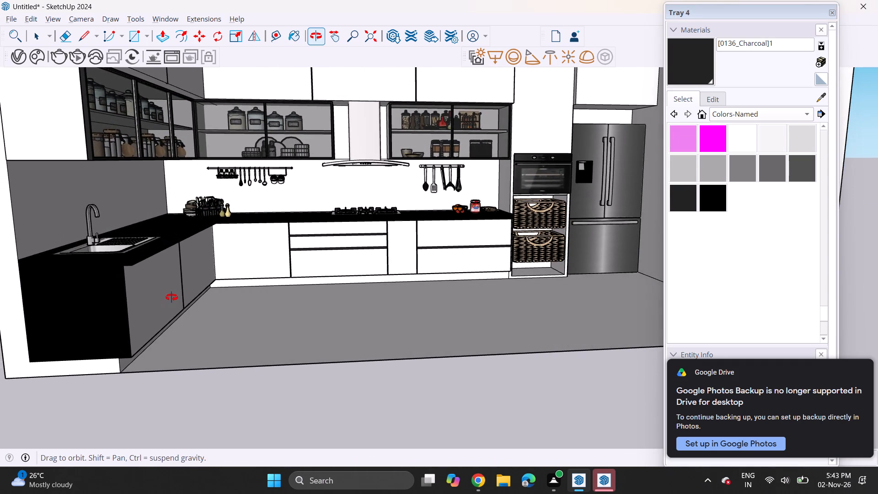
middle_drag(171, 297, 167, 314)
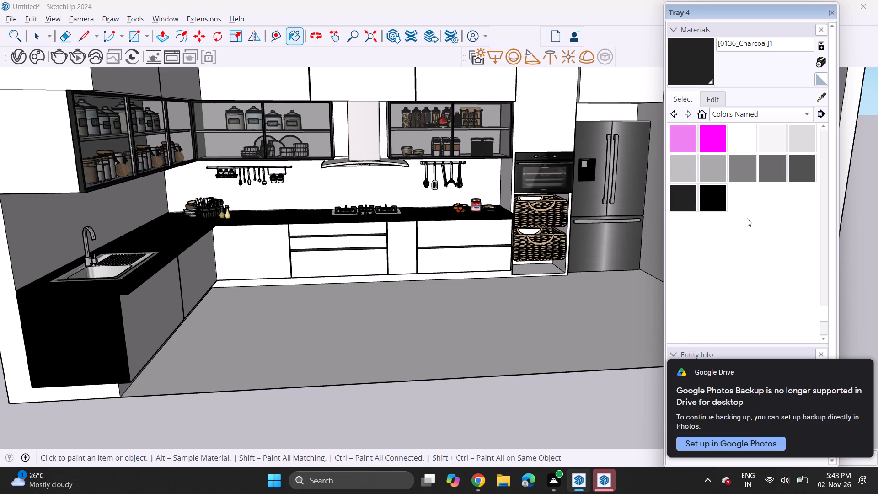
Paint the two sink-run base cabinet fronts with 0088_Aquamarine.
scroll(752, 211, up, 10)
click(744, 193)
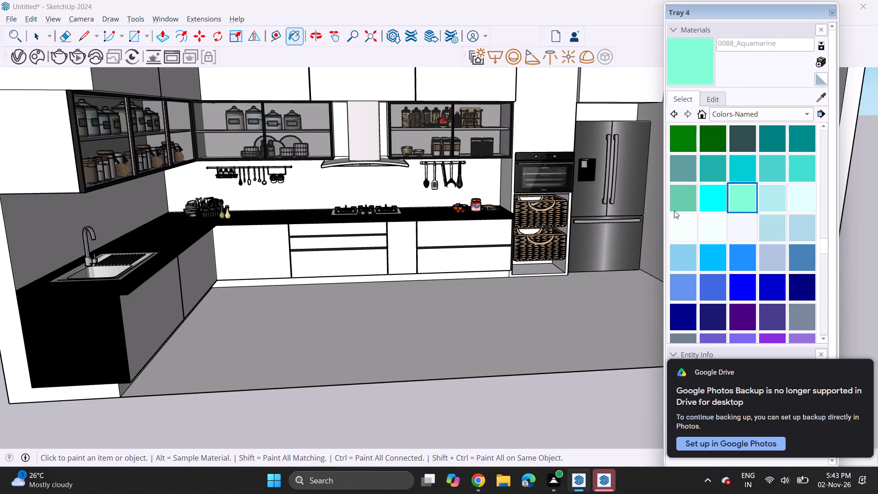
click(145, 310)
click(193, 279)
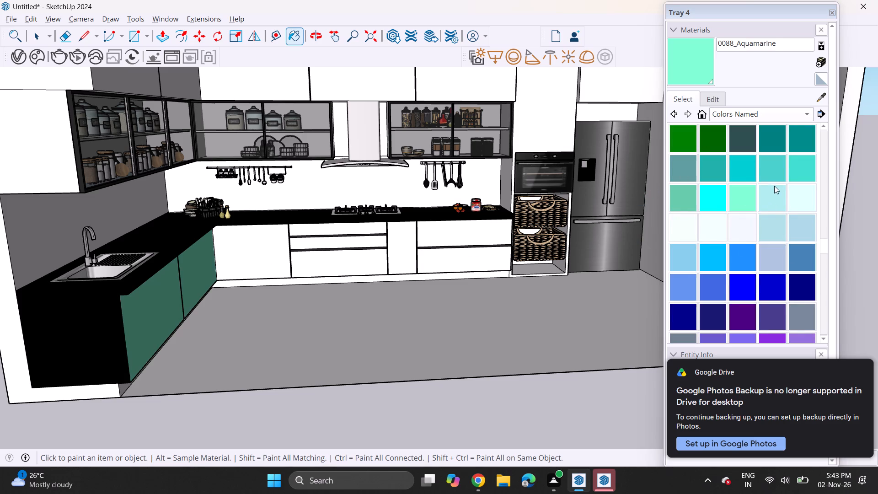
Paint the two sink-run base cabinet fronts and the adjoining back-wall corner cabinet front with 0085_Turquoise.
click(805, 165)
click(161, 314)
click(233, 264)
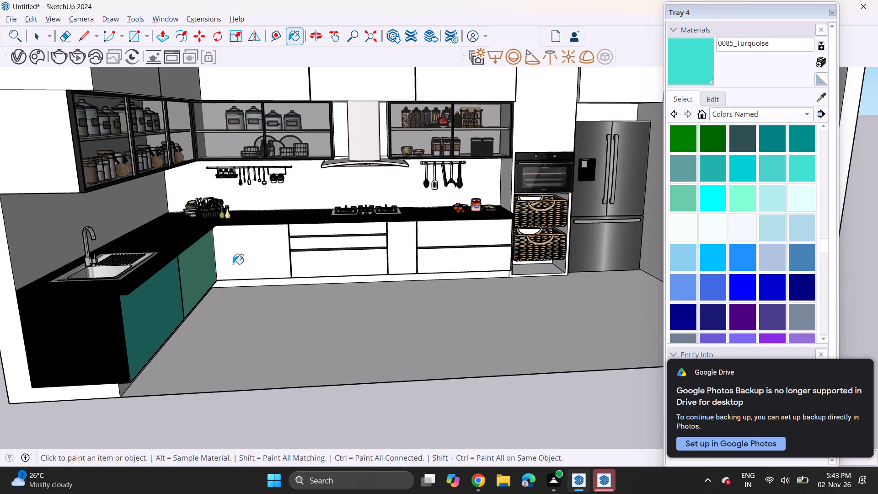
click(197, 285)
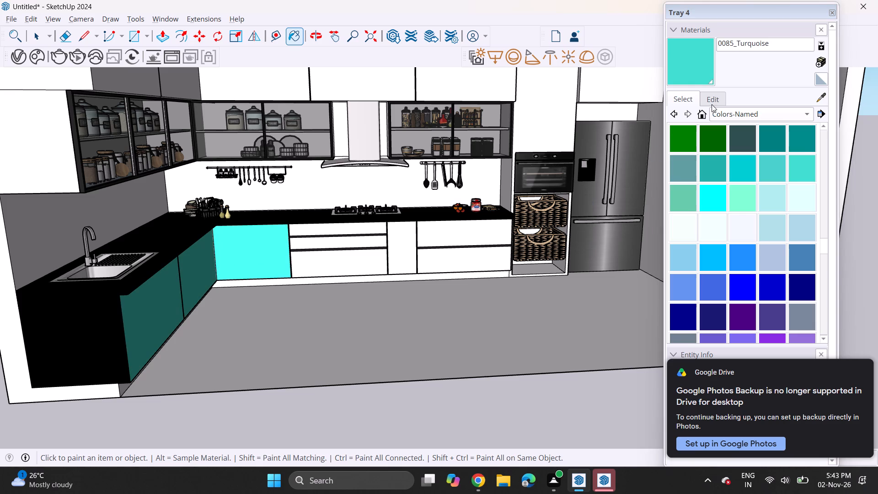
Edit the 0085_Turquoise material on the Color Wheel, trying green and blue hues before settling on a softer, paler turquoise.
click(712, 100)
click(688, 173)
click(692, 179)
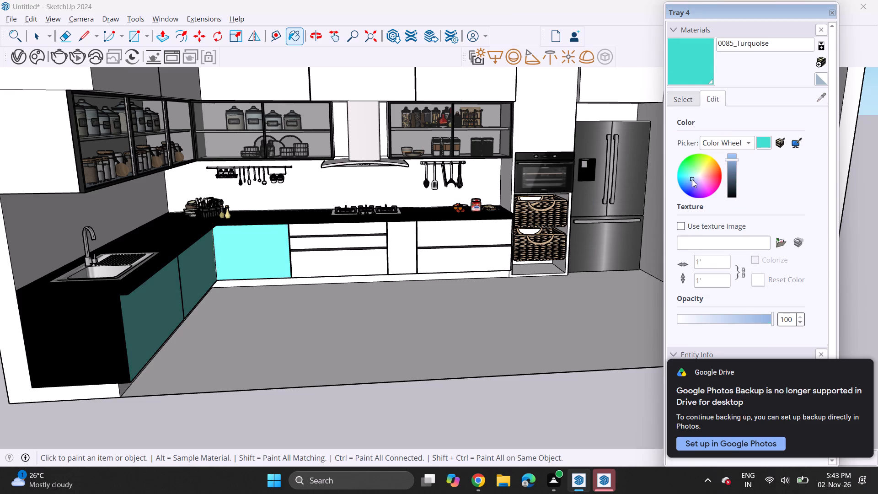
click(686, 182)
click(680, 172)
click(688, 170)
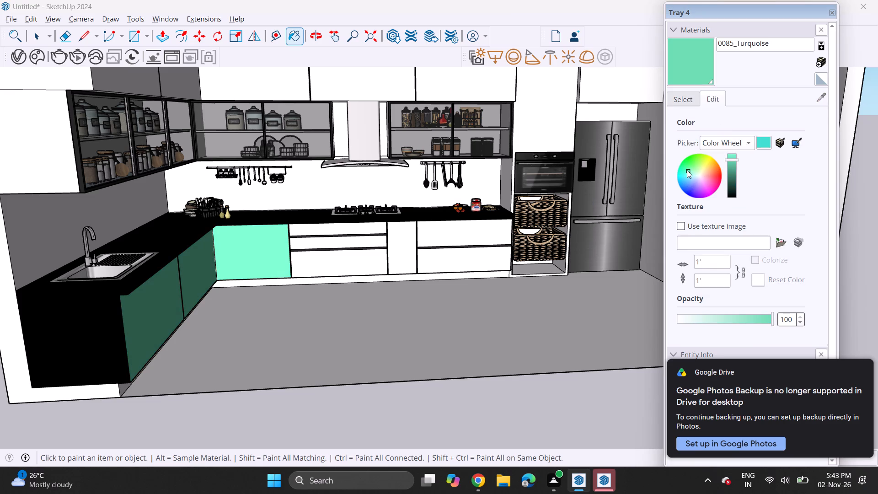
click(687, 170)
click(684, 166)
click(686, 173)
click(680, 181)
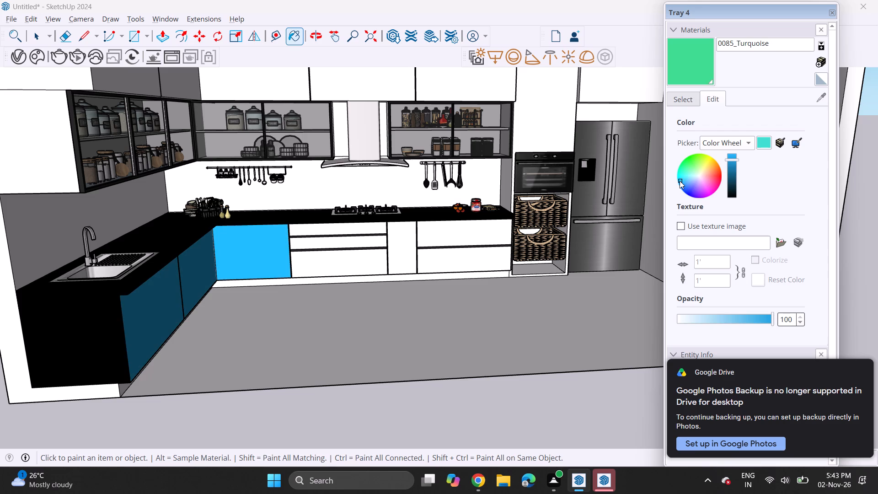
click(685, 182)
click(694, 178)
click(691, 188)
click(687, 188)
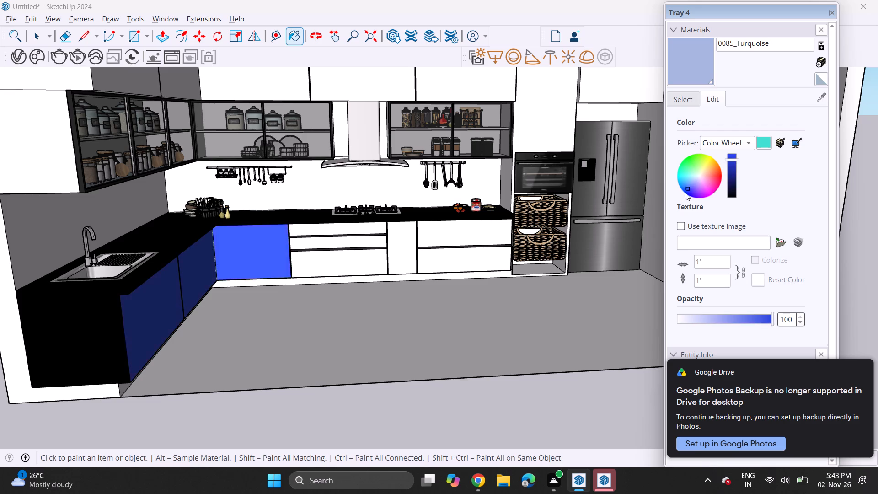
click(680, 184)
click(684, 179)
click(690, 179)
click(694, 180)
click(690, 176)
click(687, 173)
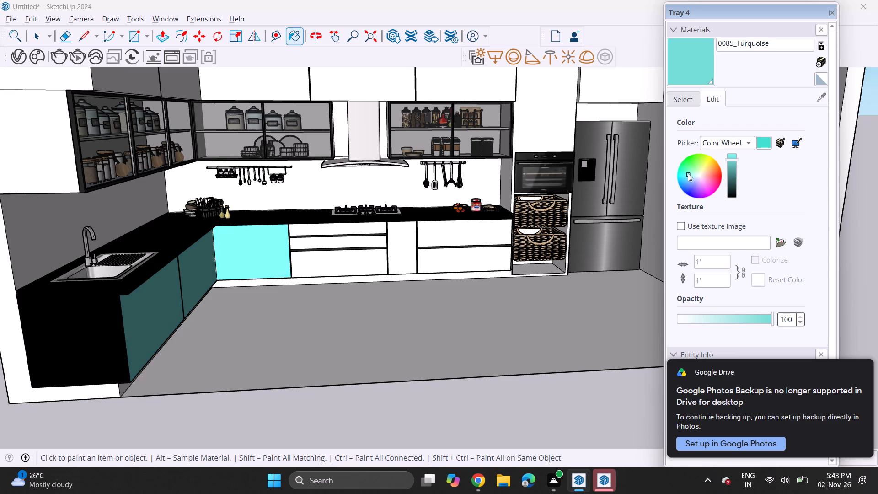
Lower the brightness of the 0085_Turquoise material to a dark muted teal.
click(729, 167)
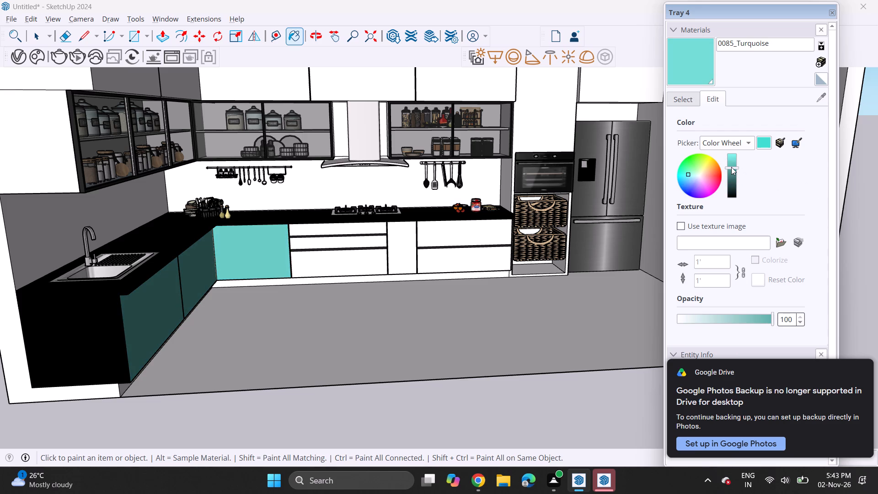
click(735, 172)
click(735, 172)
click(735, 177)
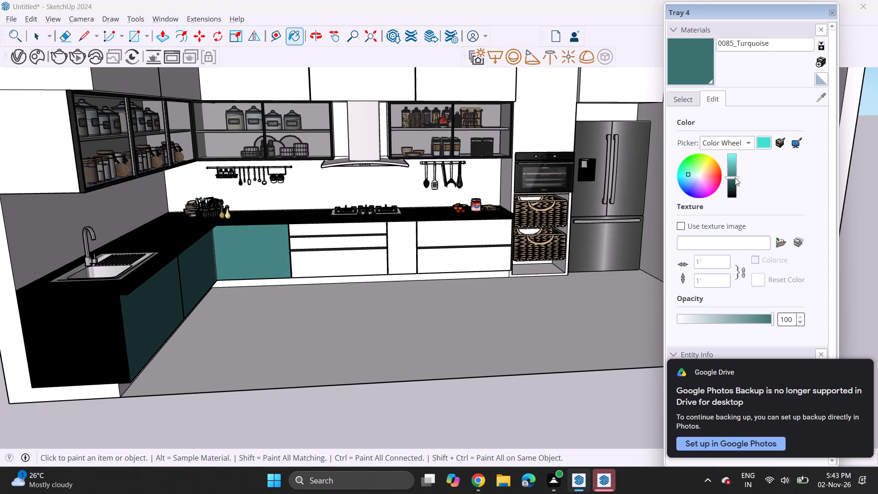
Paint the remaining back-wall base fronts, both drawer stacks and the narrow panel between them, with 0085_Turquoise.
click(316, 262)
click(313, 245)
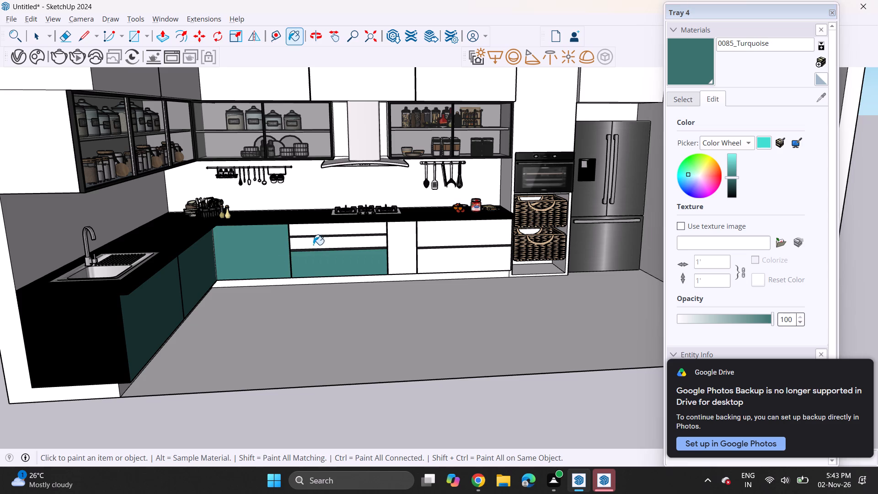
click(313, 229)
click(449, 231)
click(440, 252)
click(408, 238)
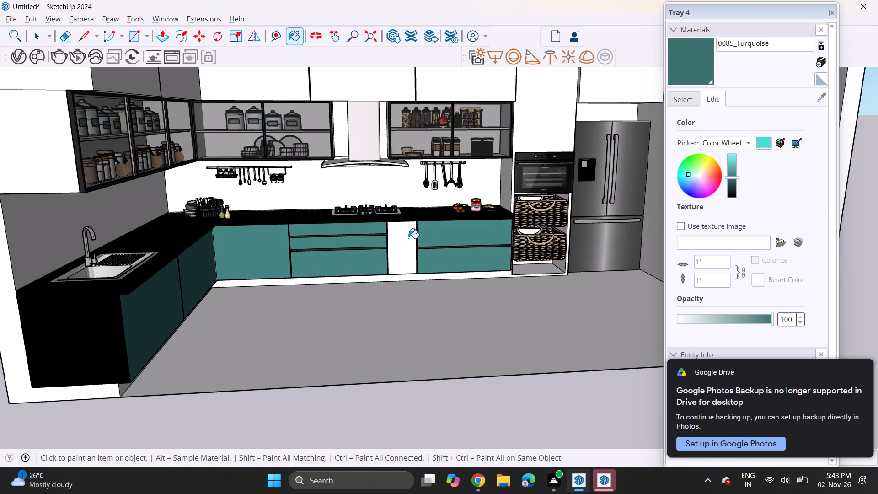
Paint all the solid upper cabinets, their exposed end panels, the tall oven unit and the cabinet above the fridge with 0085_Turquoise.
scroll(454, 222, up, 1)
scroll(451, 200, down, 5)
middle_drag(466, 208, 462, 164)
middle_drag(327, 158, 273, 165)
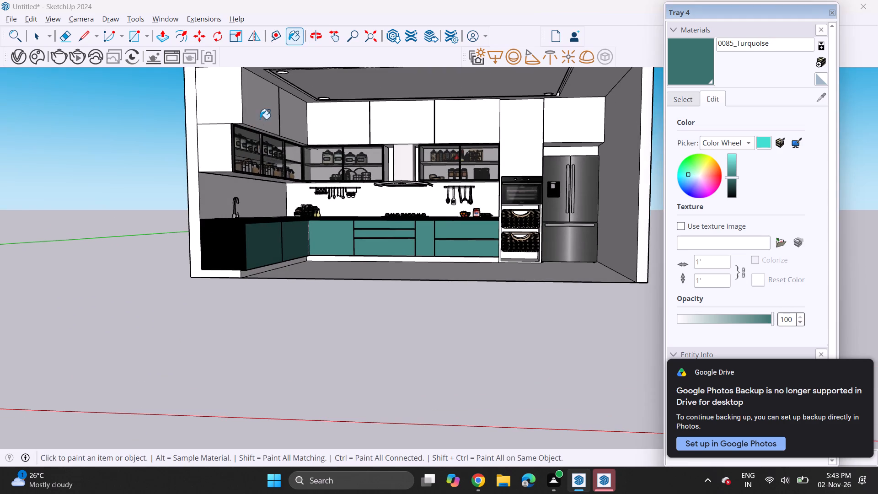
click(260, 119)
click(309, 107)
click(288, 118)
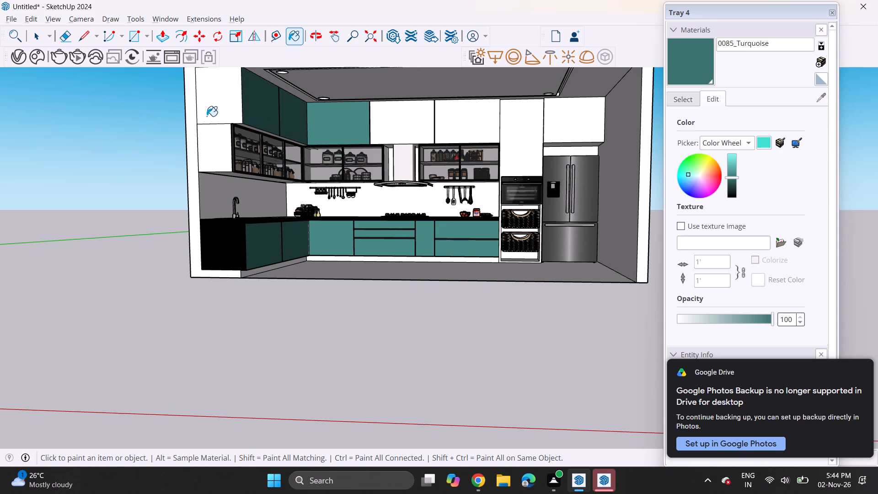
click(225, 97)
click(220, 149)
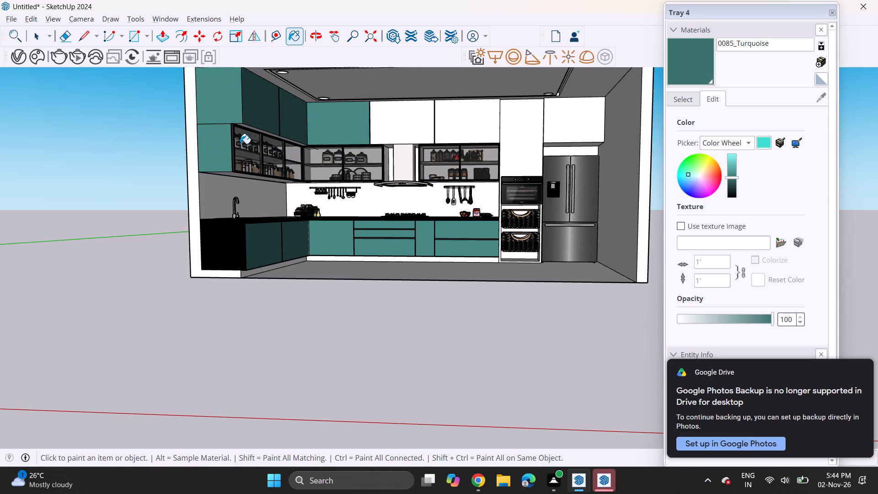
click(394, 111)
click(471, 113)
click(528, 113)
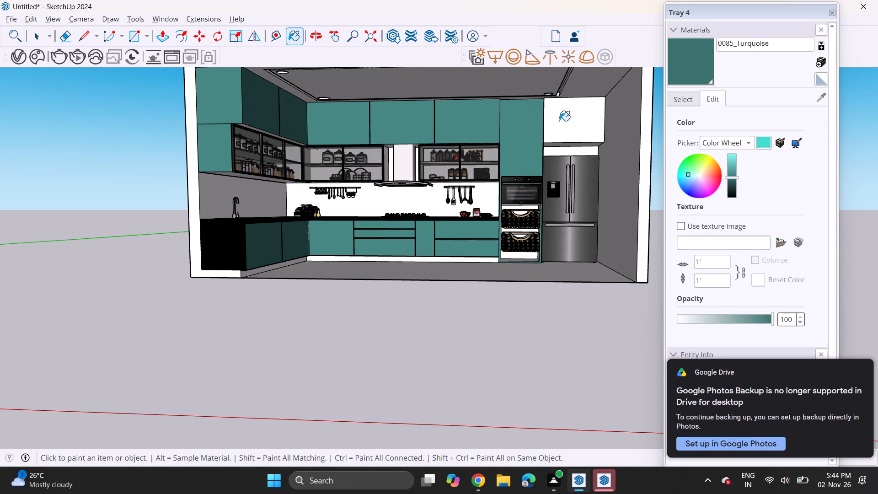
click(578, 114)
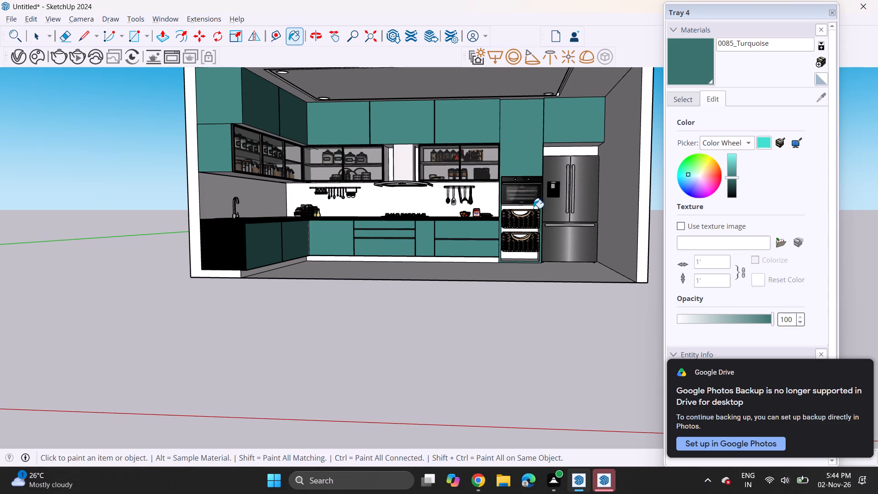
Paint the thin strip below the oven in the tall unit with 0085_Turquoise.
scroll(508, 216, up, 4)
middle_drag(492, 209, 524, 207)
scroll(514, 181, up, 12)
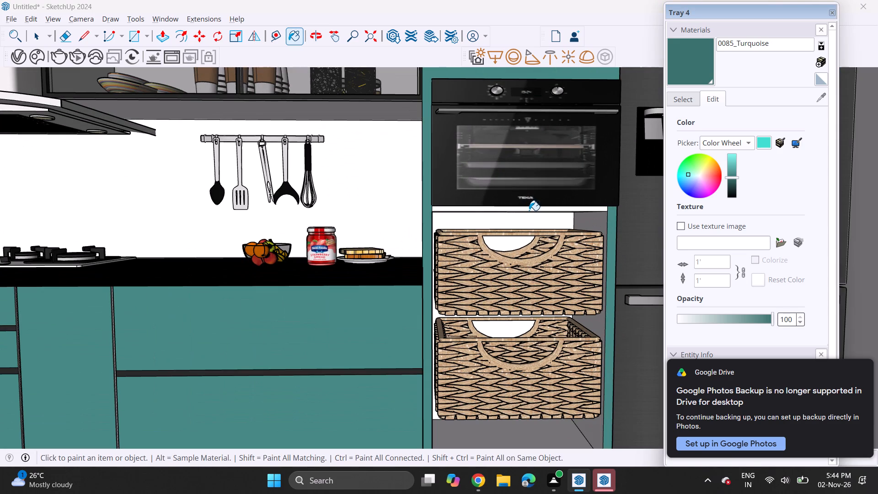
click(529, 210)
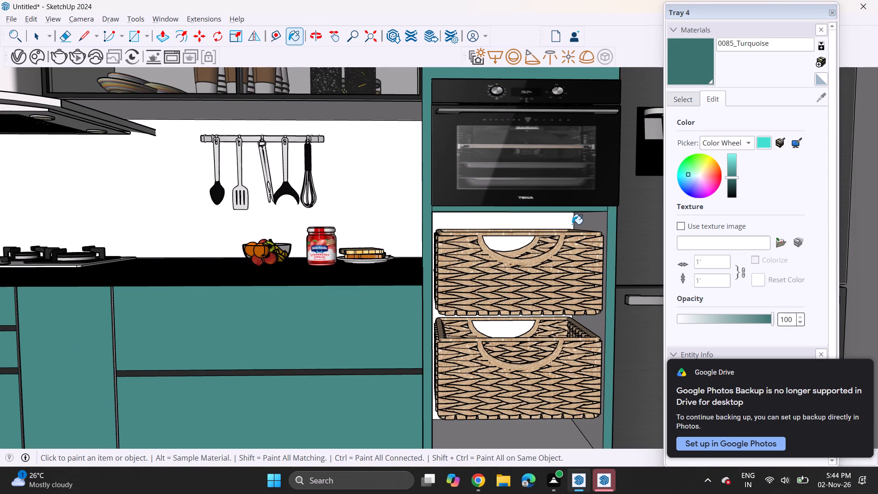
Paint the back, sides, base and top inside the basket niche of the tall oven unit with 0136_Charcoal.
scroll(572, 224, down, 8)
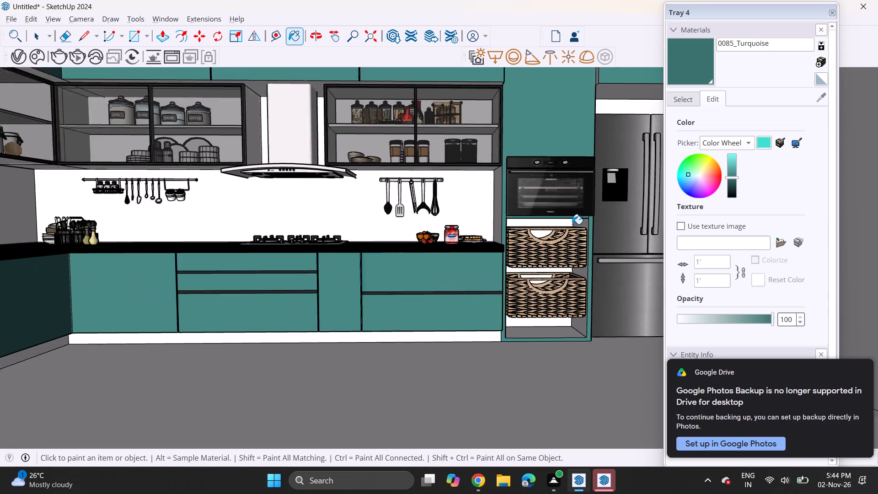
click(687, 95)
scroll(712, 251, down, 6)
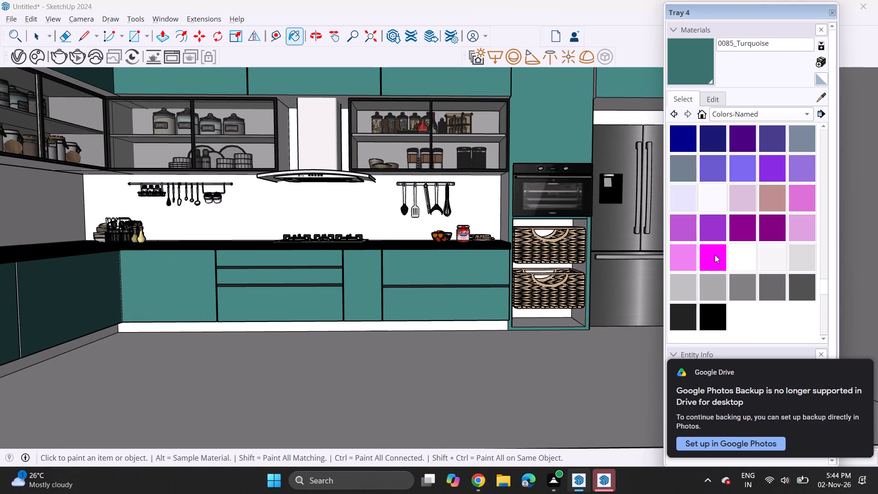
click(679, 313)
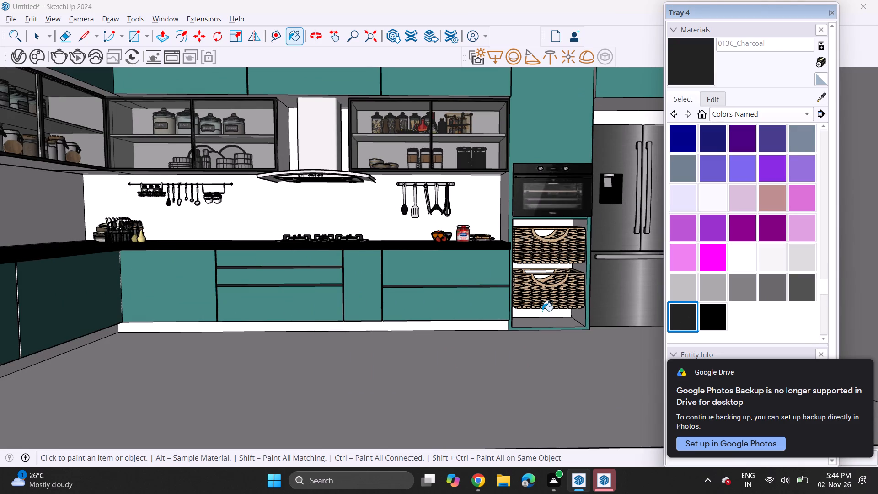
click(542, 311)
click(549, 318)
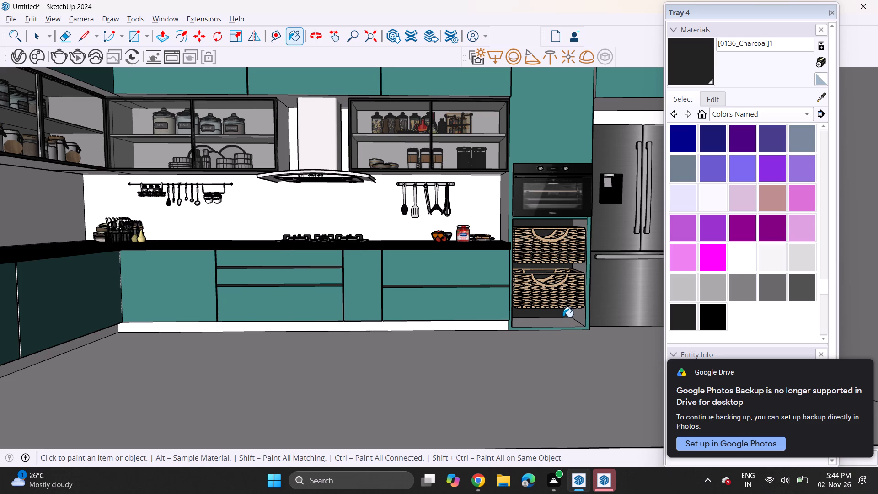
scroll(574, 322, up, 5)
click(587, 311)
click(572, 320)
middle_drag(508, 314, 469, 329)
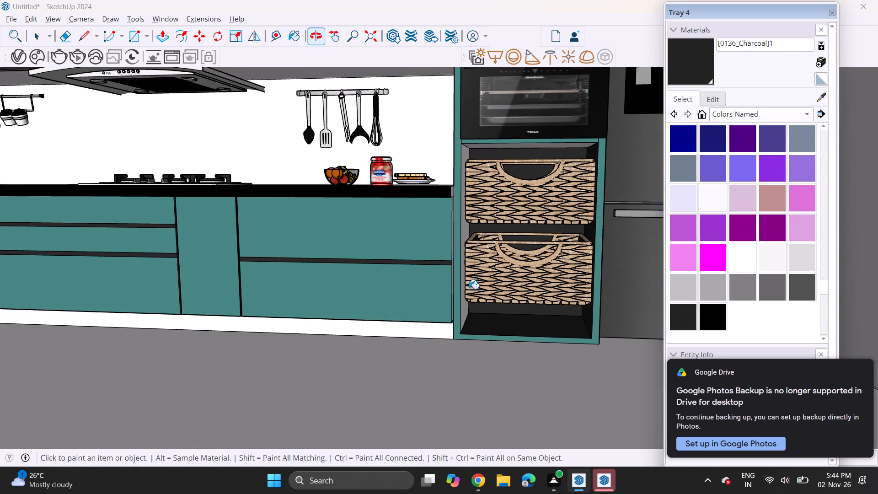
click(490, 144)
click(465, 149)
scroll(472, 156, up, 4)
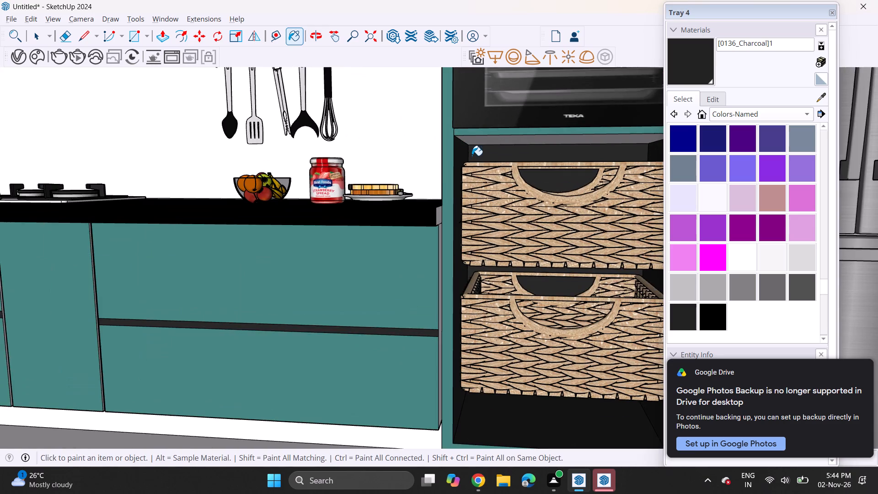
middle_drag(476, 151, 482, 124)
click(490, 138)
Paint the plinths under the sink-run and back-wall base cabinets with the charcoal material.
scroll(467, 165, down, 14)
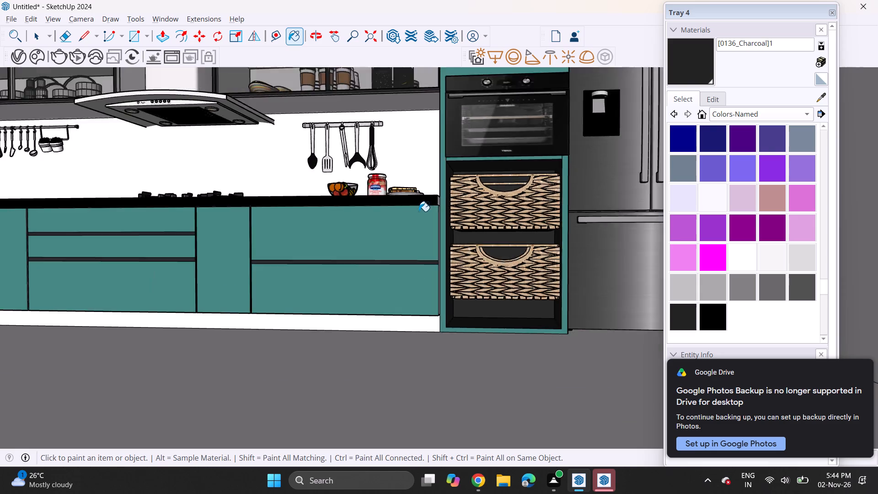
scroll(419, 211, down, 2)
middle_drag(417, 215, 442, 258)
scroll(423, 232, down, 5)
click(374, 266)
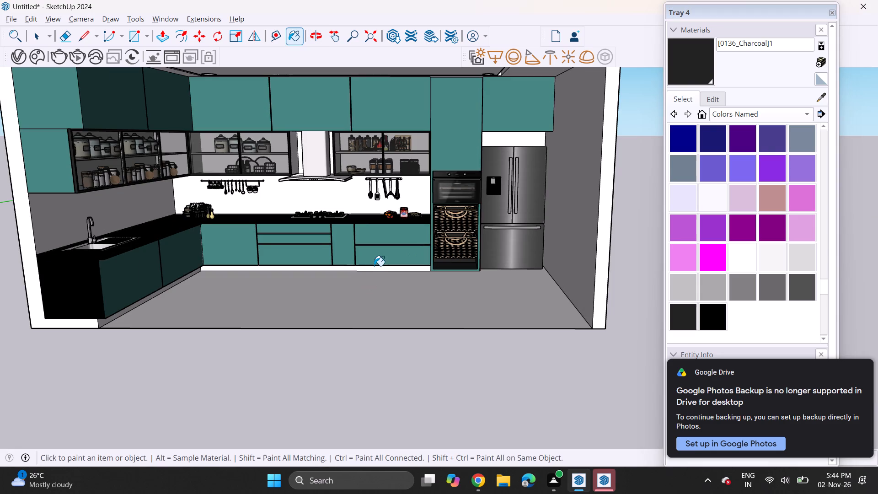
click(378, 271)
scroll(172, 266, up, 10)
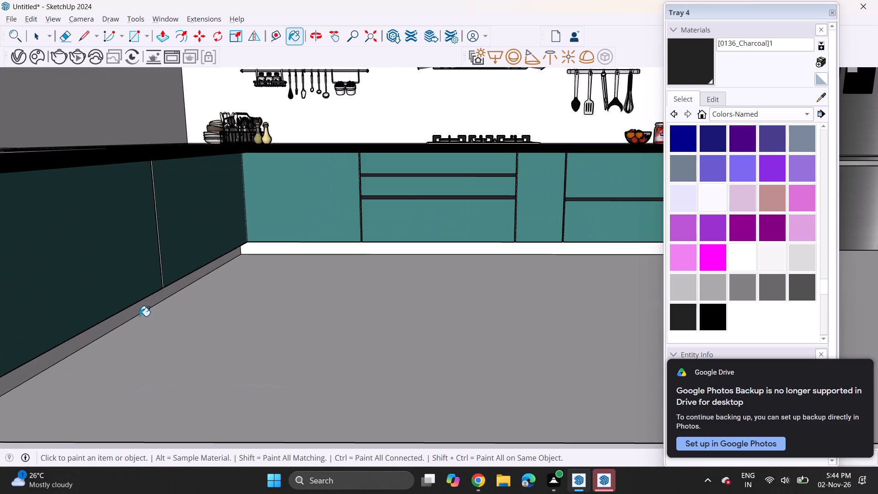
click(139, 316)
click(154, 301)
click(300, 248)
scroll(294, 252, down, 5)
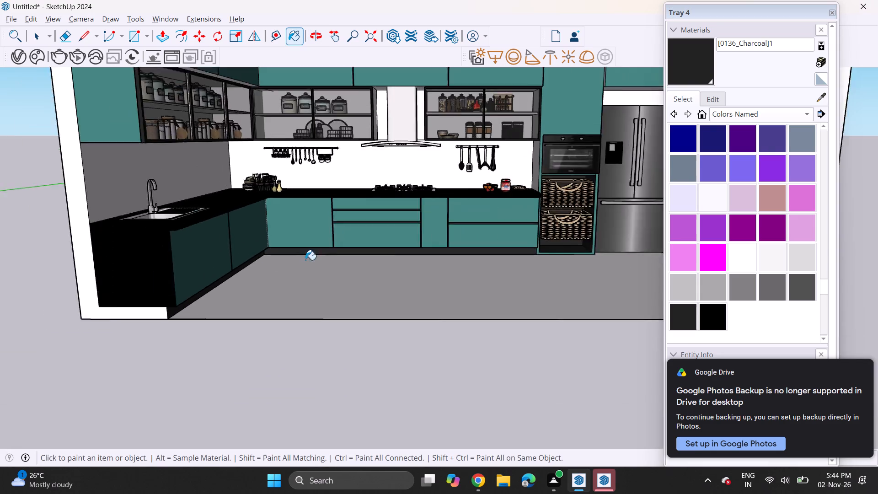
Edit the range hood component and paint its chimney, canopy and control strip with the charcoal material.
scroll(305, 260, down, 5)
middle_drag(386, 199, 400, 177)
scroll(400, 177, up, 3)
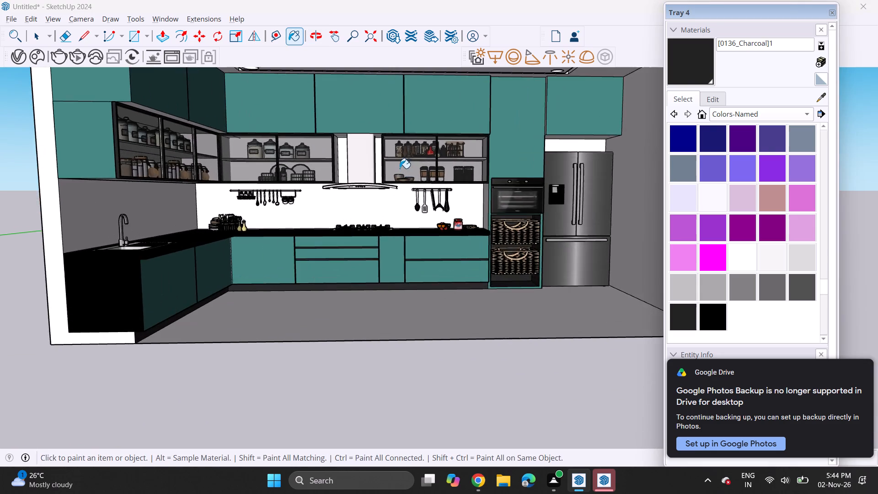
scroll(379, 163, up, 3)
key(space)
click(354, 167)
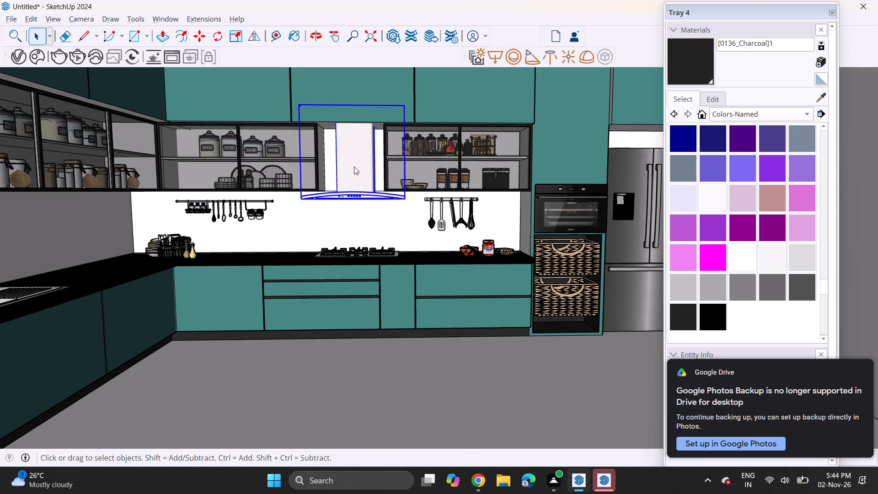
right_click(354, 167)
click(394, 236)
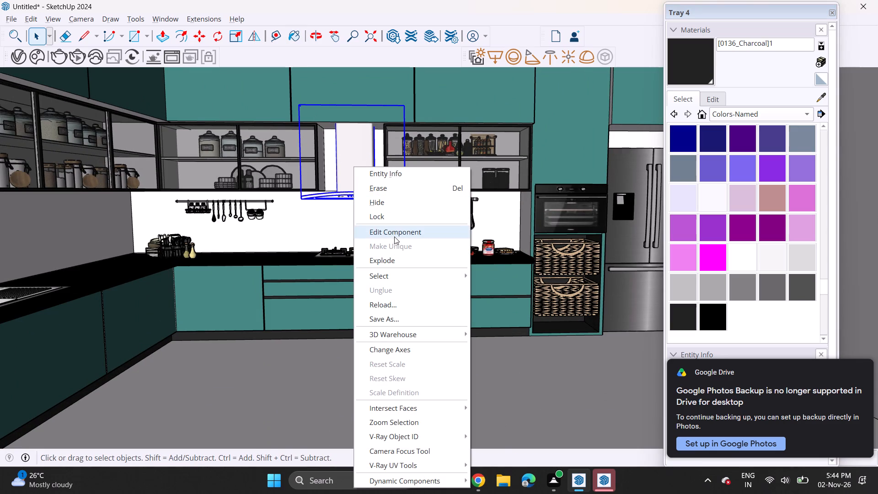
click(697, 71)
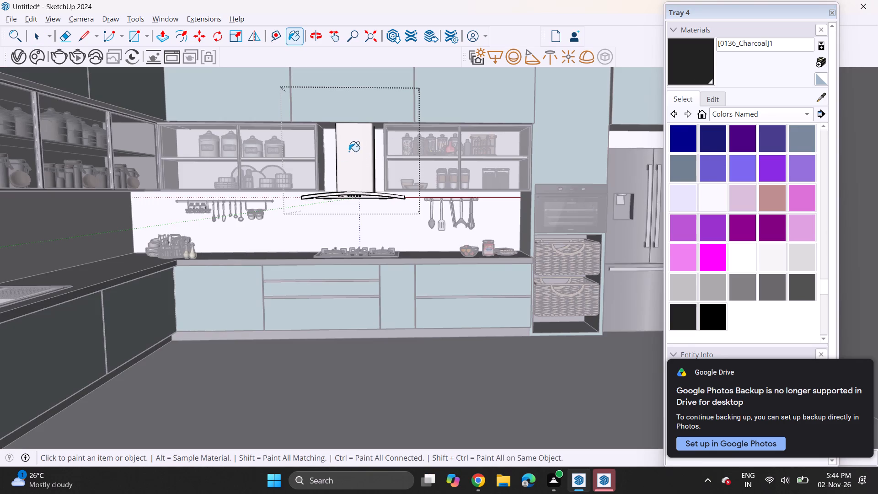
click(349, 151)
scroll(347, 167, up, 10)
click(359, 222)
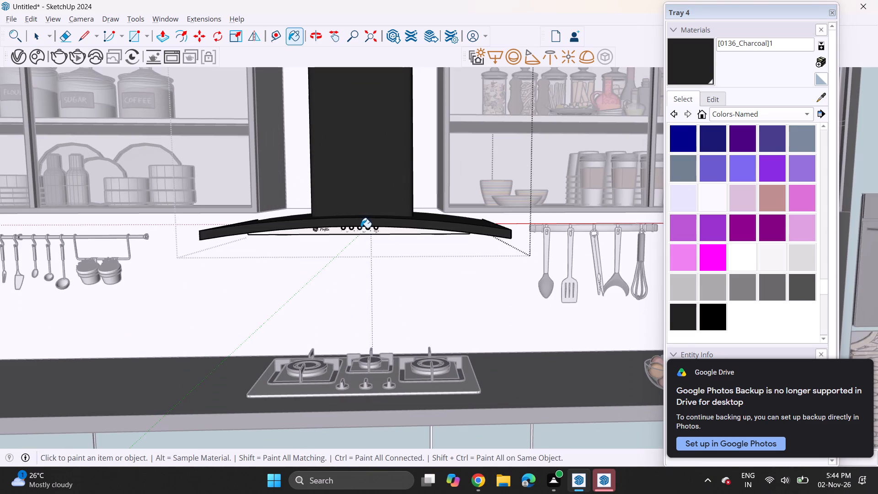
click(362, 228)
click(364, 232)
middle_drag(420, 234, 416, 255)
scroll(417, 240, down, 6)
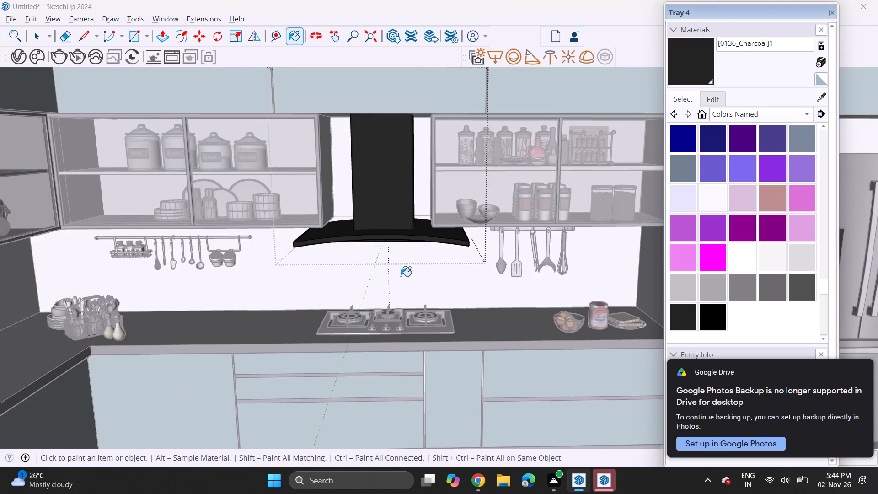
scroll(396, 275, up, 1)
middle_drag(393, 270, 391, 178)
scroll(391, 183, down, 17)
key(space)
click(189, 263)
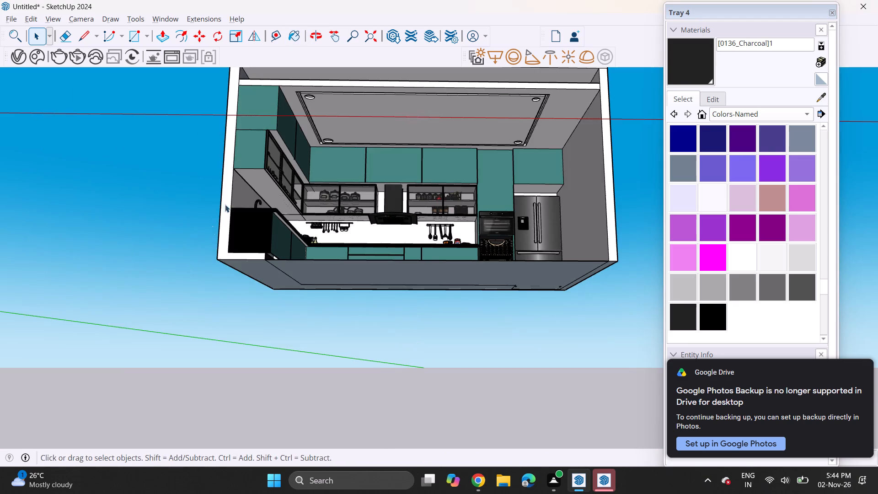
Paint the backsplash on the back wall and the sink wall with Wax 02 from the 3d Printing collection.
middle_drag(242, 191, 238, 248)
scroll(499, 168, up, 3)
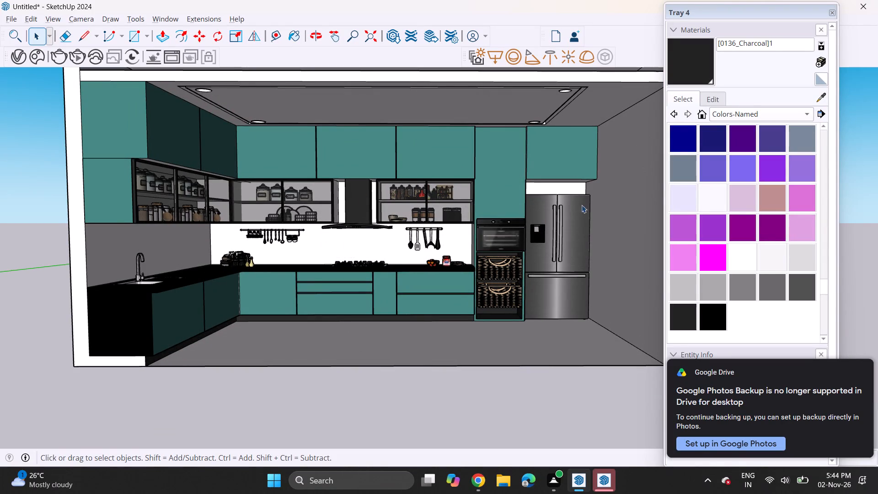
click(722, 113)
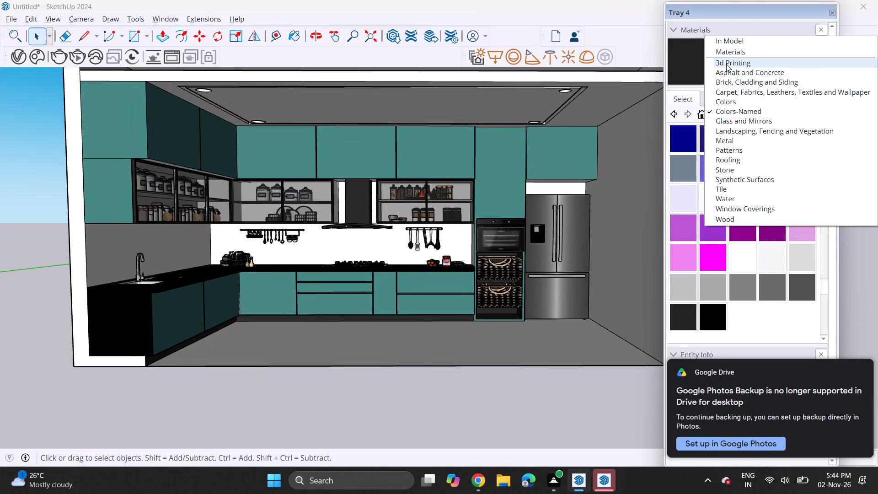
click(726, 64)
click(709, 162)
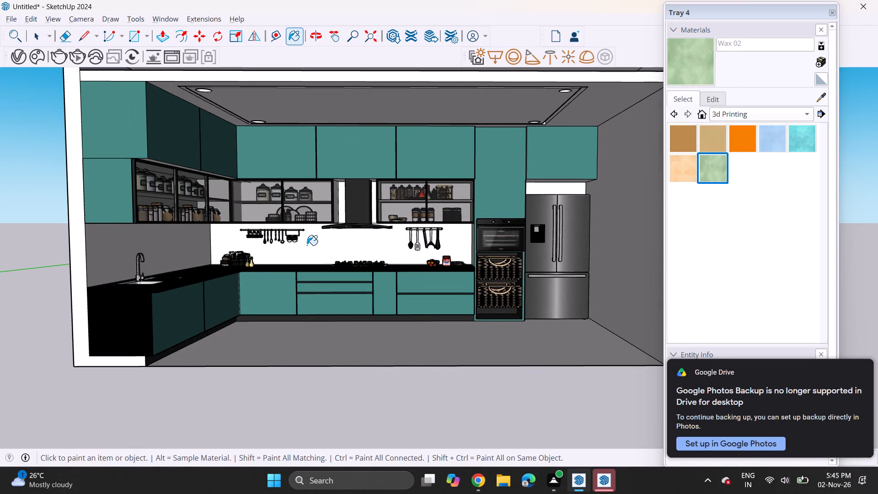
click(309, 251)
click(197, 247)
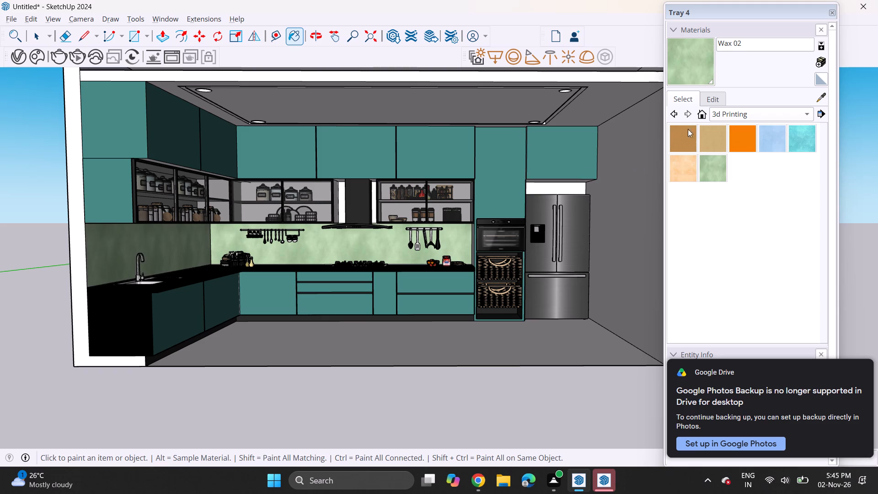
Brighten the Wax 02 material and try green and yellow hues on the Color Wheel, ending on a light yellow-green.
click(718, 95)
click(728, 157)
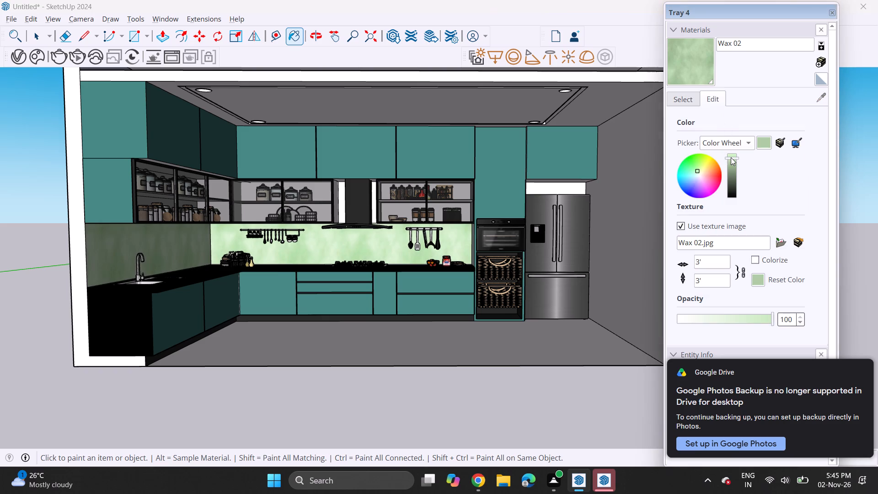
click(696, 172)
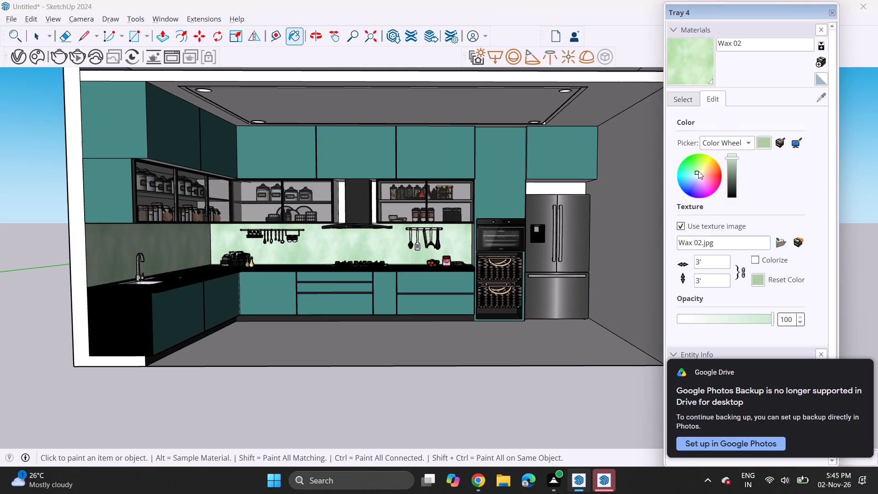
click(699, 171)
click(699, 168)
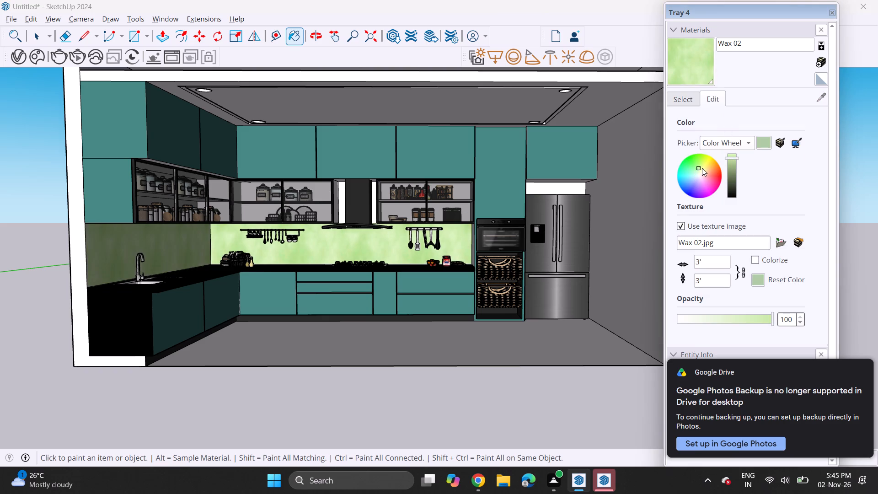
click(703, 168)
click(697, 170)
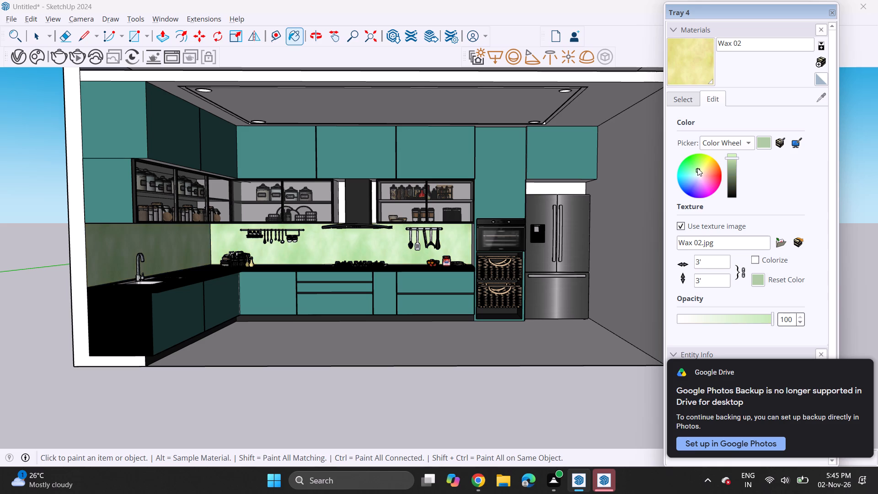
click(697, 168)
click(693, 166)
click(701, 163)
click(701, 166)
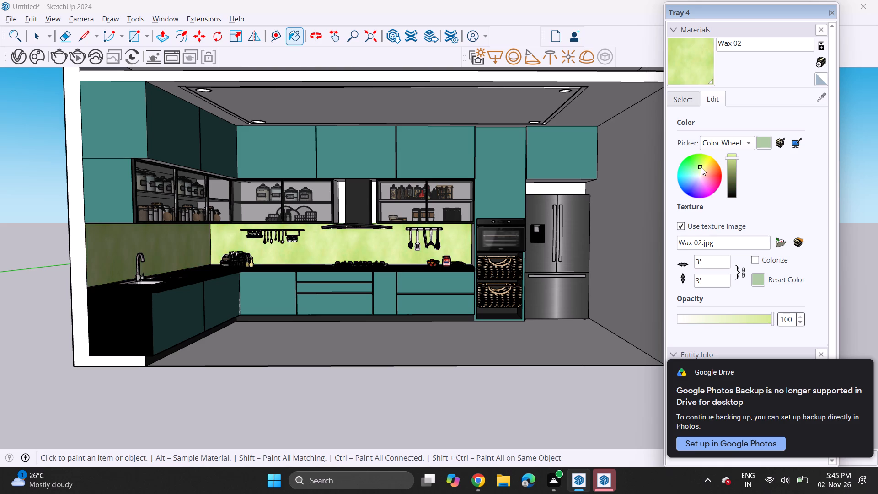
Try yellow and green tints for the Wax 02 backsplash on the Color Wheel, ending on a soft pale green.
click(699, 167)
click(696, 167)
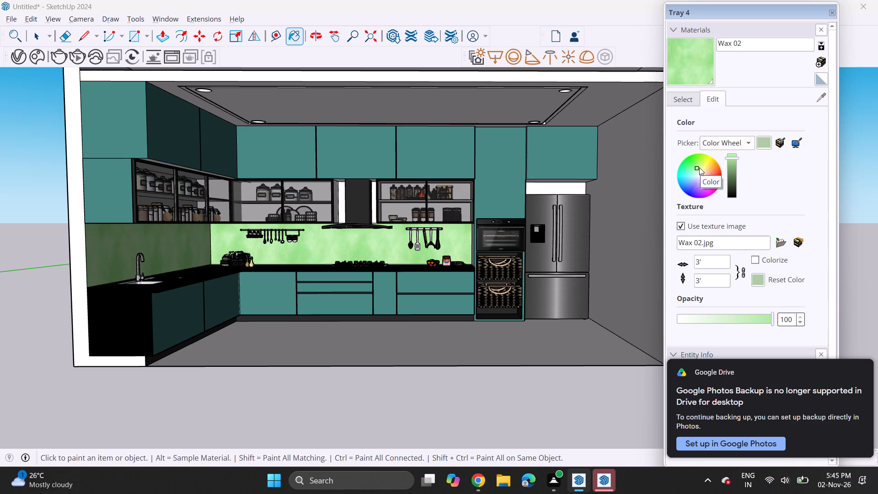
scroll(699, 167, up, 2)
click(701, 171)
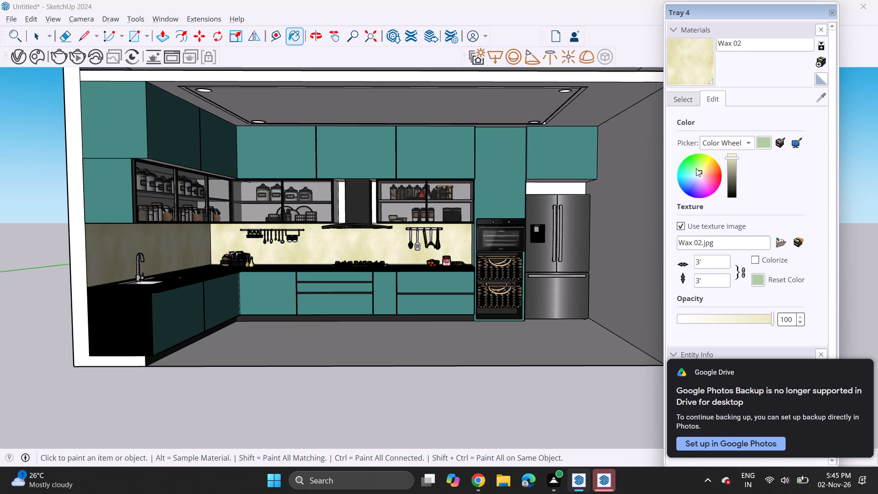
click(698, 168)
click(702, 170)
click(702, 168)
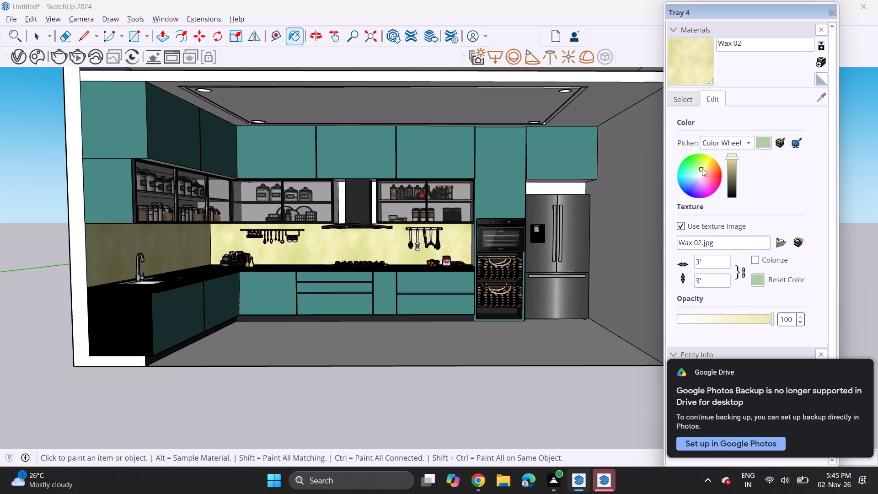
click(699, 168)
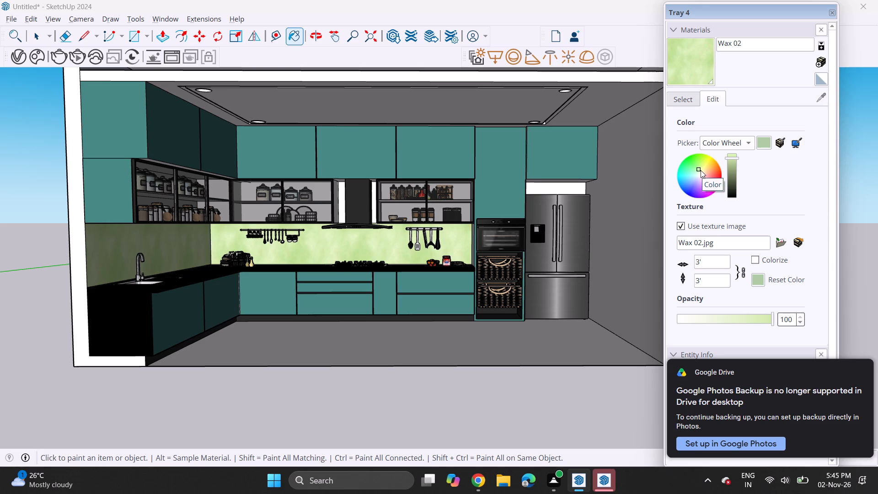
click(701, 170)
click(695, 171)
click(689, 168)
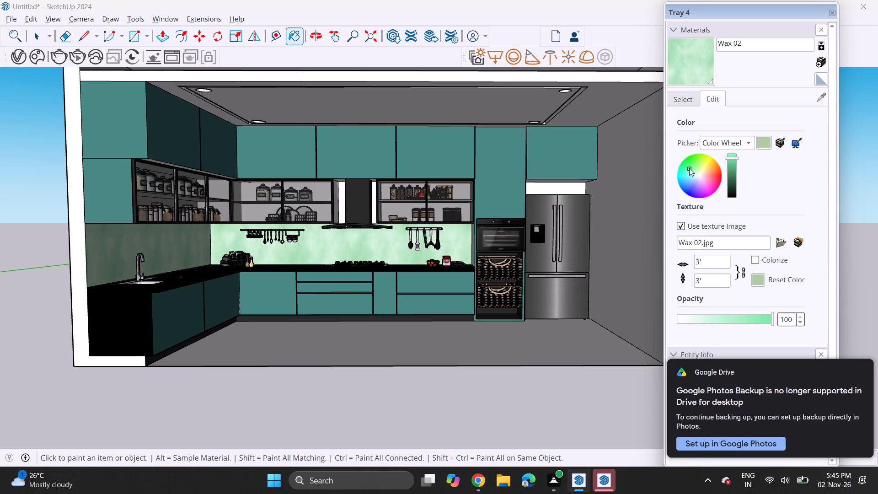
click(696, 170)
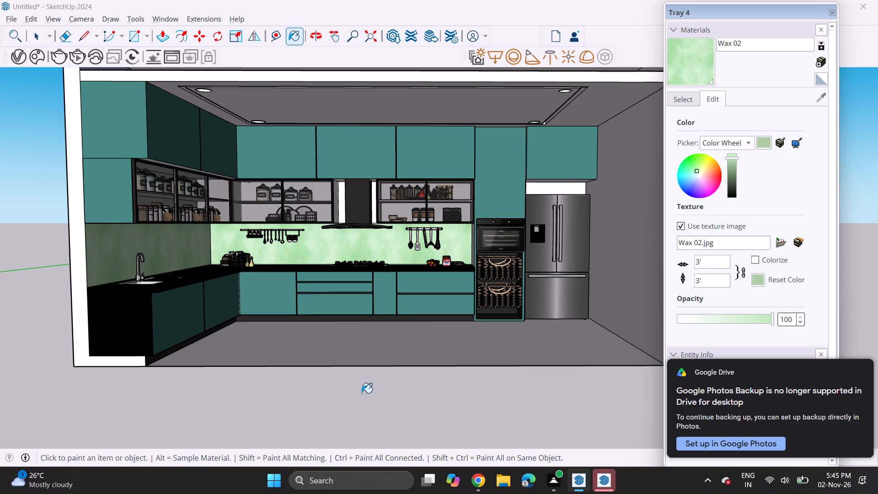
key(space)
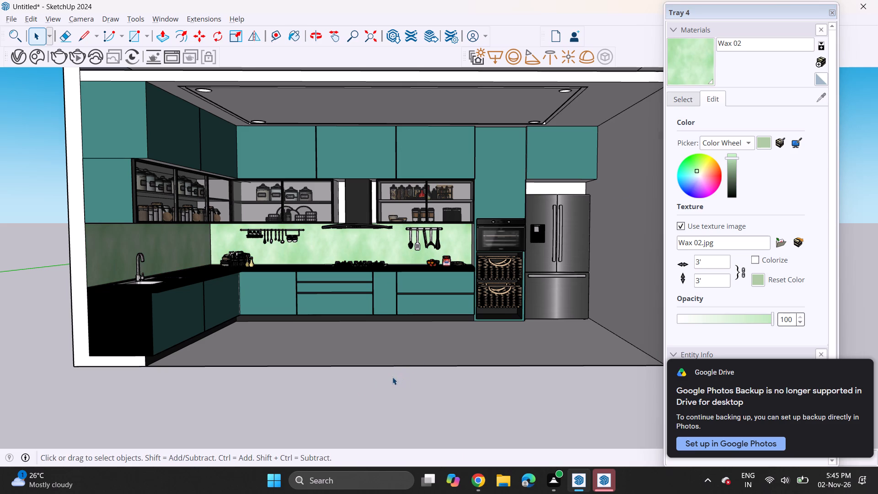
click(392, 377)
Close the materials tray and examine the painted kitchen from several angles, close up and from farther away.
scroll(304, 307, down, 3)
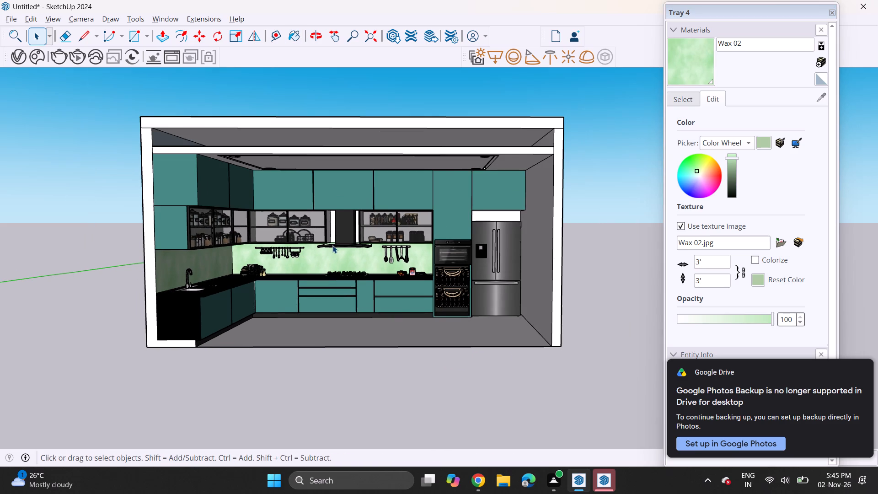
middle_drag(332, 245, 362, 237)
scroll(358, 237, up, 4)
middle_drag(349, 238, 316, 236)
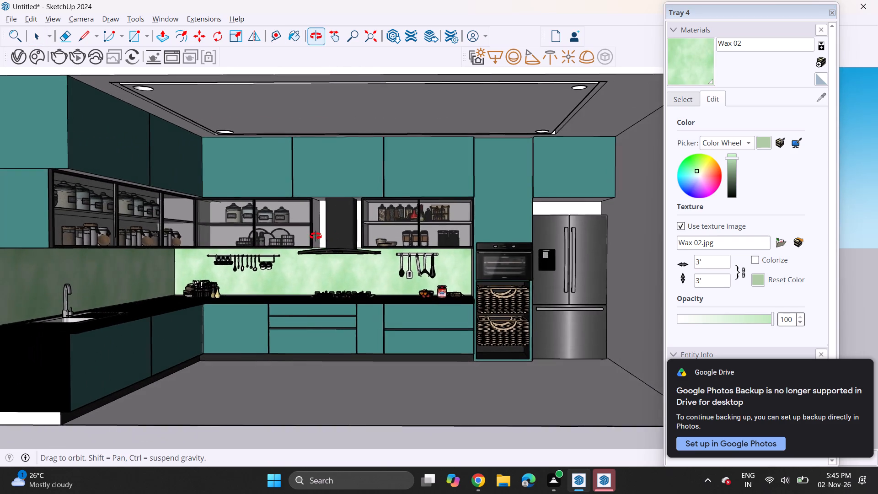
middle_drag(316, 236, 319, 236)
scroll(320, 235, up, 2)
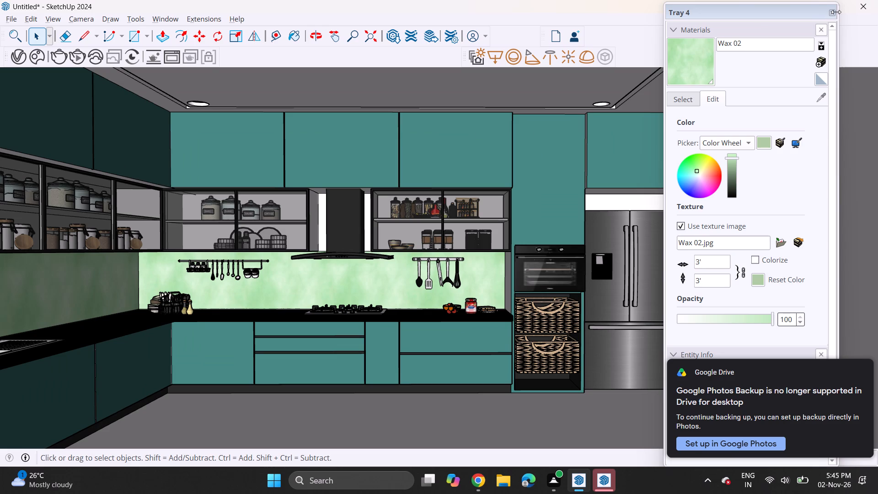
double_click(836, 12)
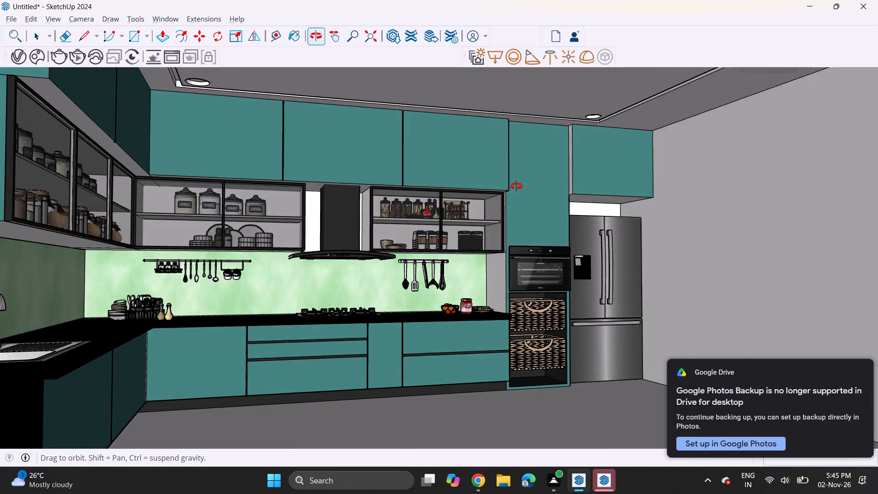
shift+middle_drag(425, 187, 489, 186)
middle_drag(486, 186, 455, 188)
scroll(466, 191, down, 2)
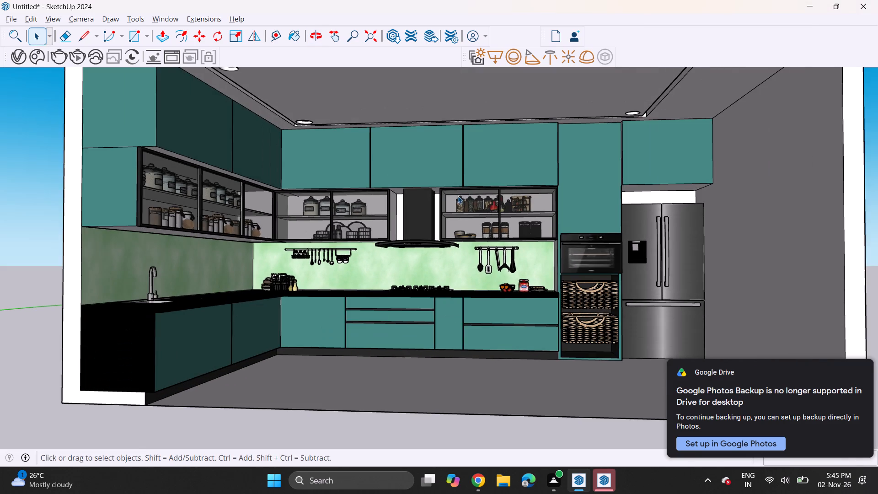
shift+middle_drag(450, 194, 421, 204)
middle_drag(436, 208, 466, 215)
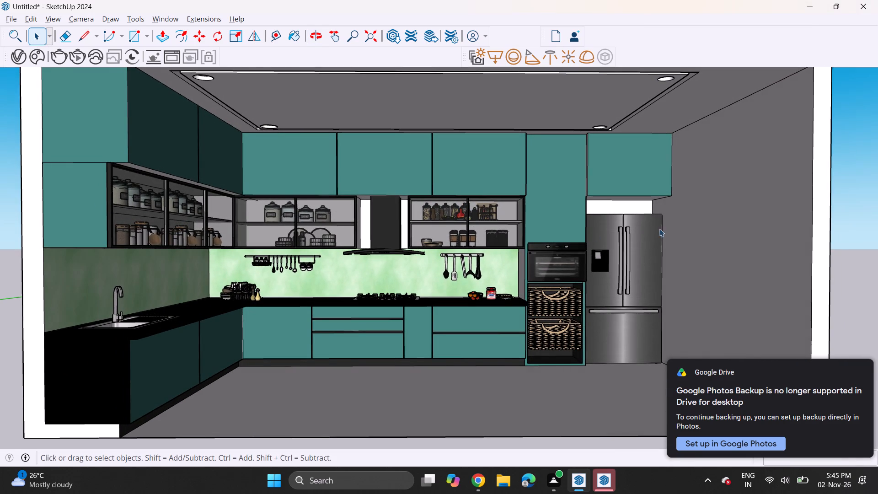
Reopen Tray 4 and paint the kitchen floor with Tile Limestone Large from the Tile collection.
click(170, 23)
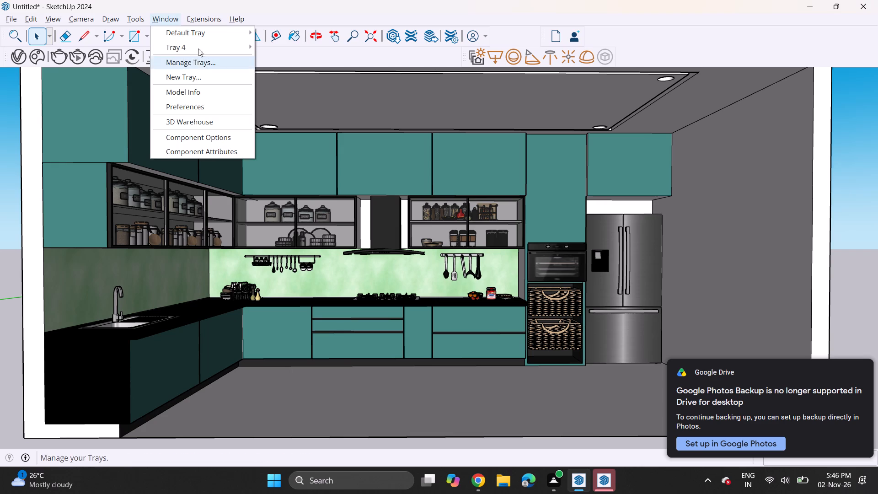
click(288, 45)
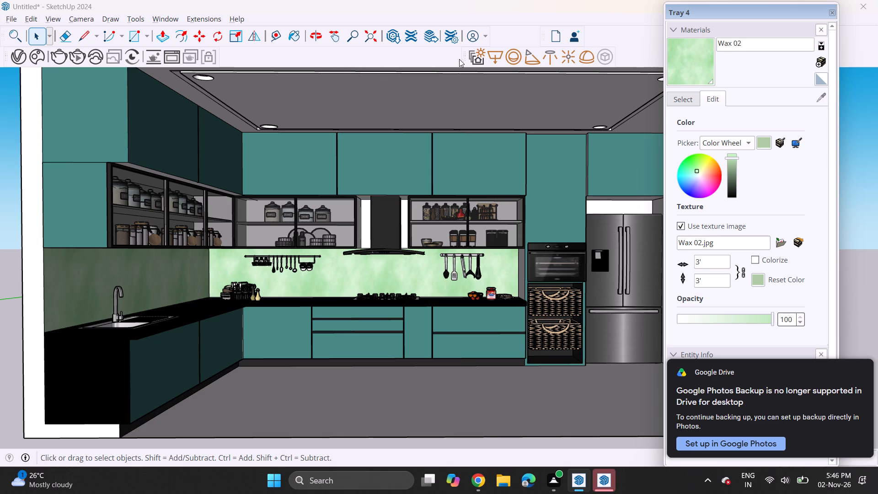
click(680, 95)
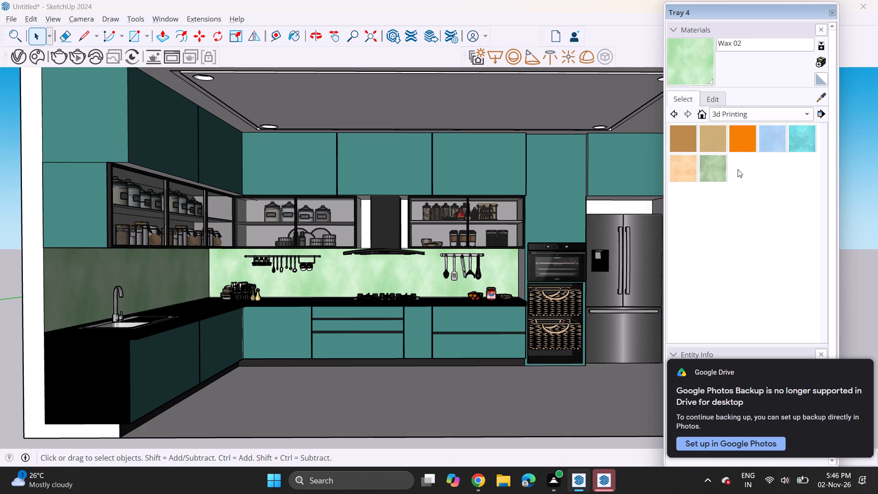
click(755, 110)
click(737, 215)
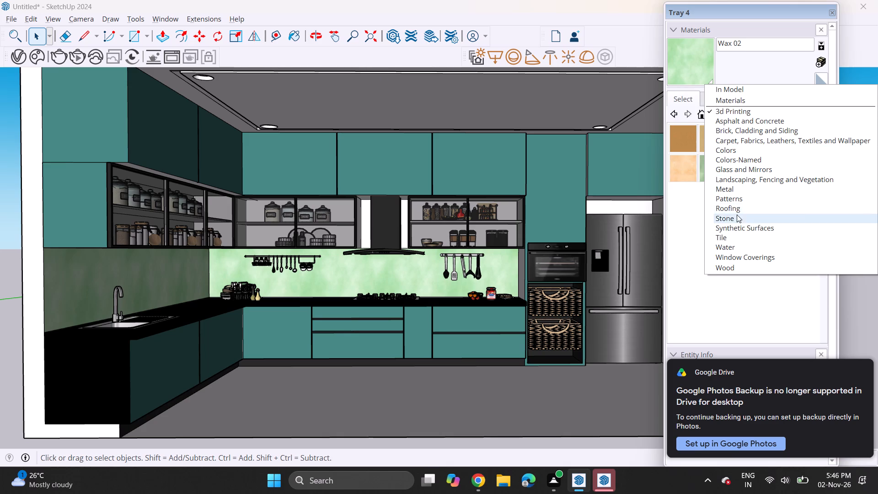
click(739, 114)
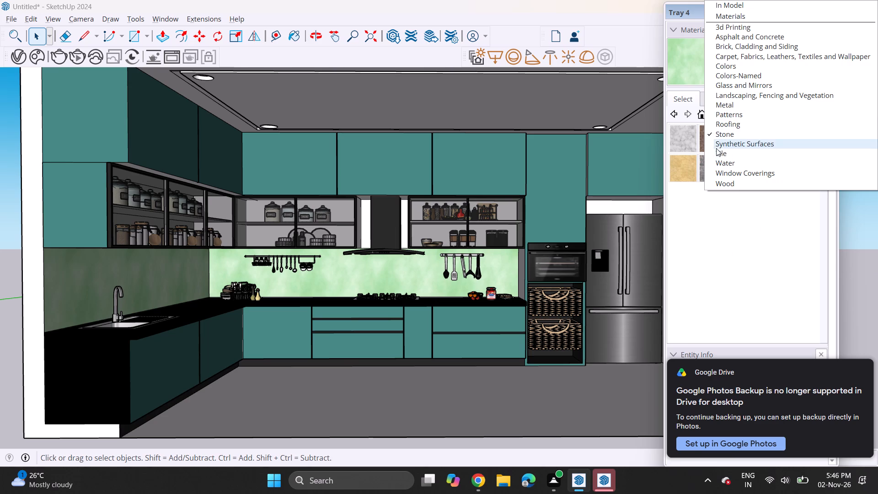
click(726, 156)
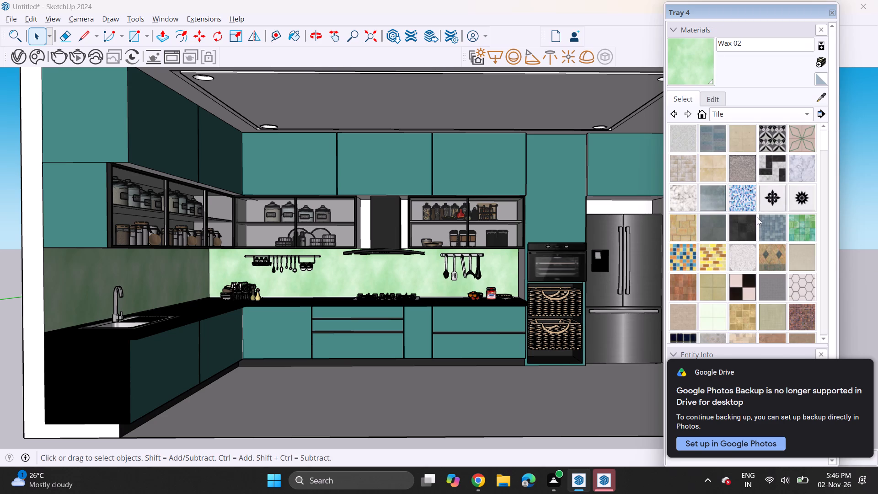
scroll(710, 214, down, 1)
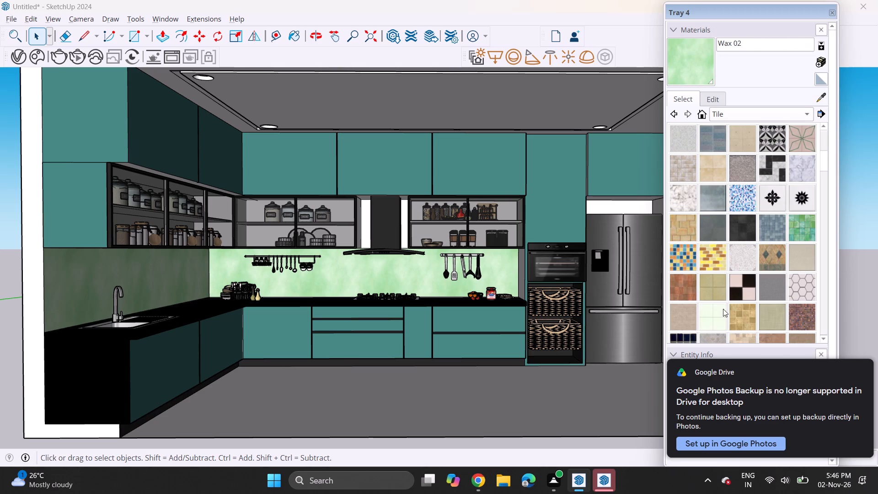
click(723, 309)
click(423, 396)
middle_drag(452, 362, 456, 398)
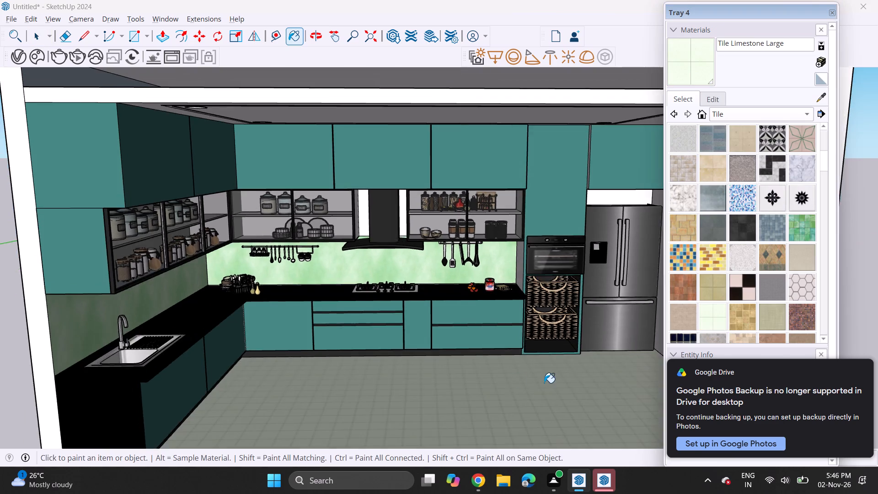
scroll(544, 383, down, 3)
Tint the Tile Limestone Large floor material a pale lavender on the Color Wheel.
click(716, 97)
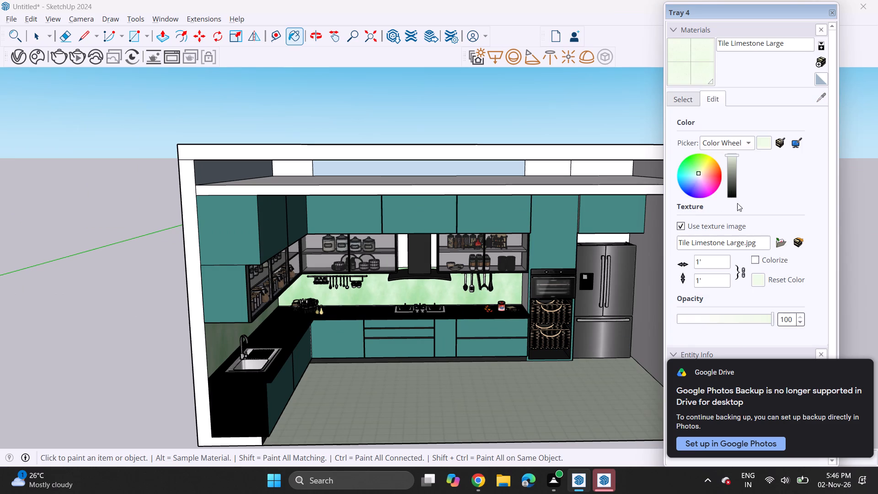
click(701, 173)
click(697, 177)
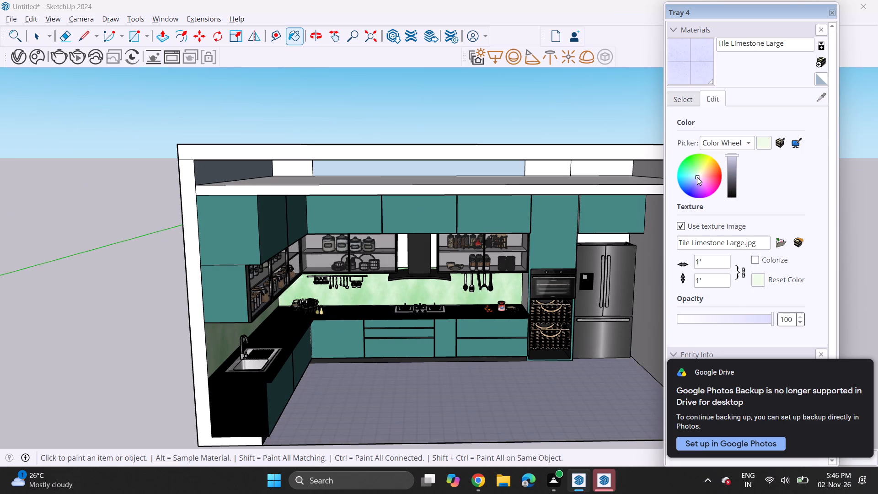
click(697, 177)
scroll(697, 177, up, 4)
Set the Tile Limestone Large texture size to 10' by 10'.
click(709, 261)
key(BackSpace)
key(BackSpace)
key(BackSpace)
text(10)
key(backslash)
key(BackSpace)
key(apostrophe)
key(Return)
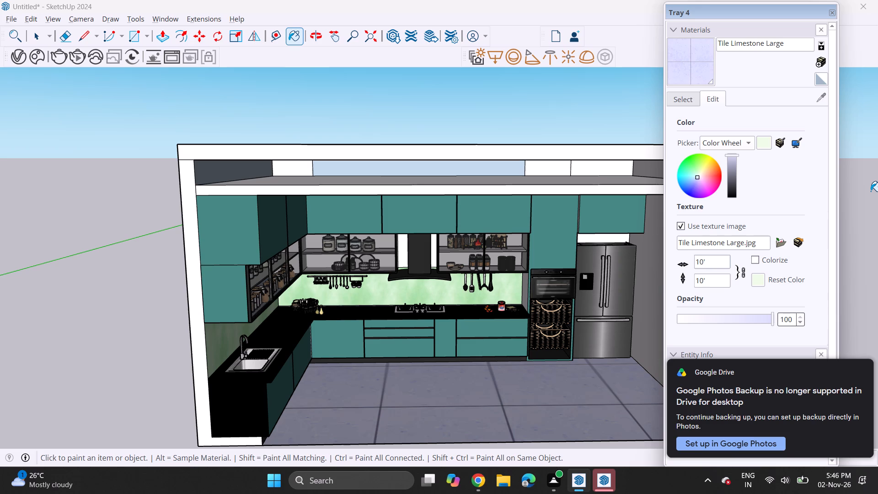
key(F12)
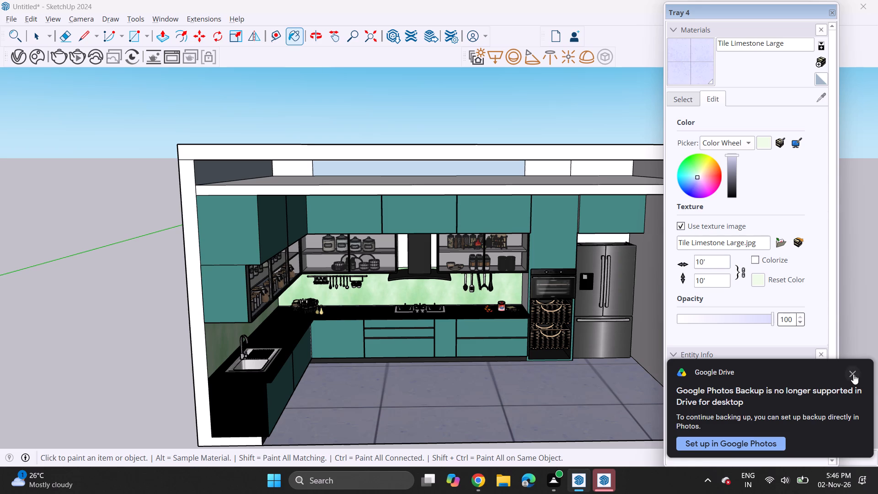
Dismiss the Google Drive notification and set the Tile Limestone Large texture size to 5' by 5'.
click(853, 374)
click(713, 262)
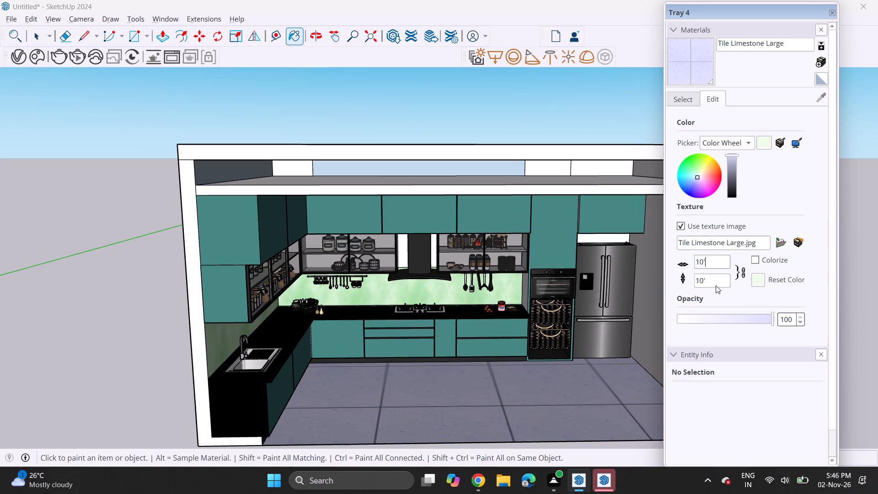
key(BackSpace)
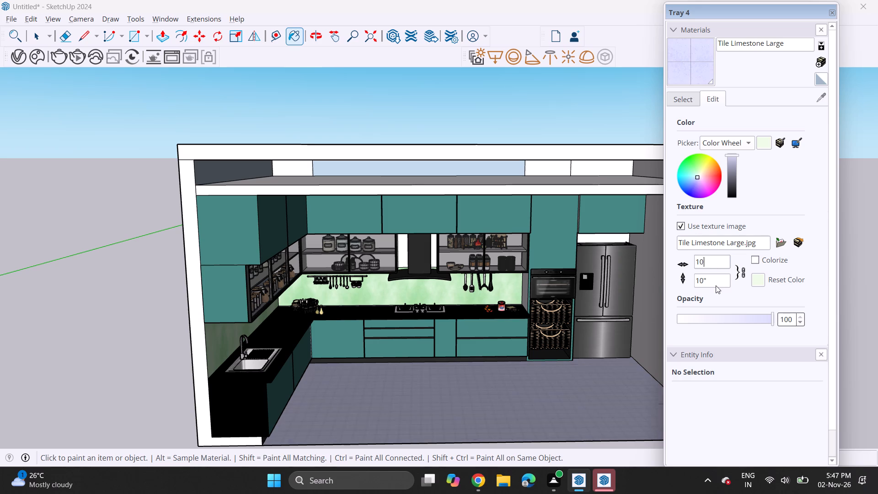
key(BackSpace)
key(BackSpace)
text(5')
key(Return)
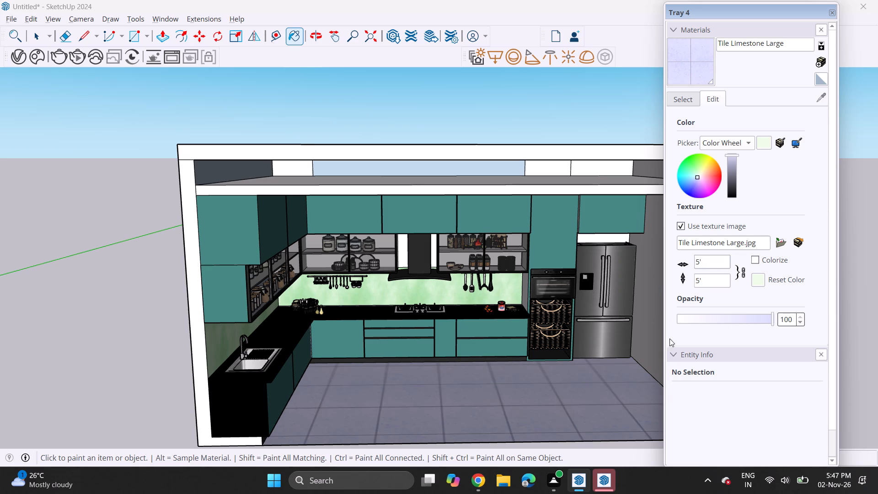
Tint the Tile Limestone Large floor material a very pale warm pink on the Color Wheel.
click(700, 174)
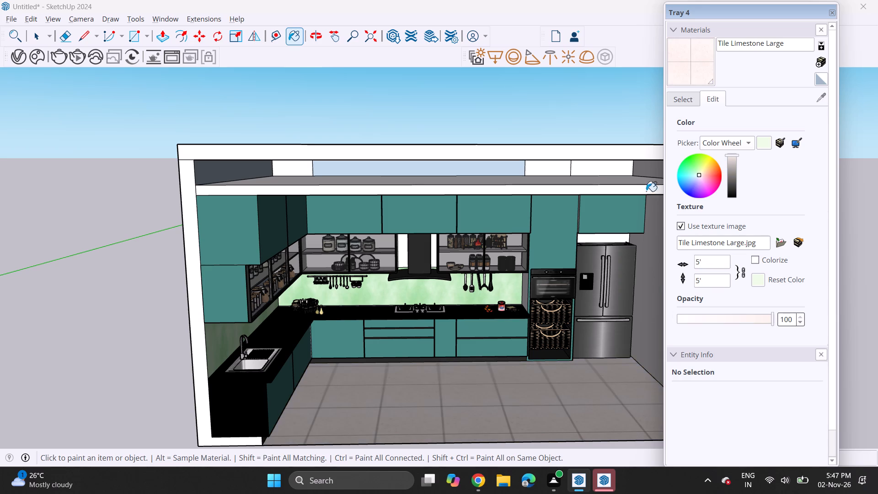
scroll(620, 364, up, 1)
middle_drag(620, 364, 602, 288)
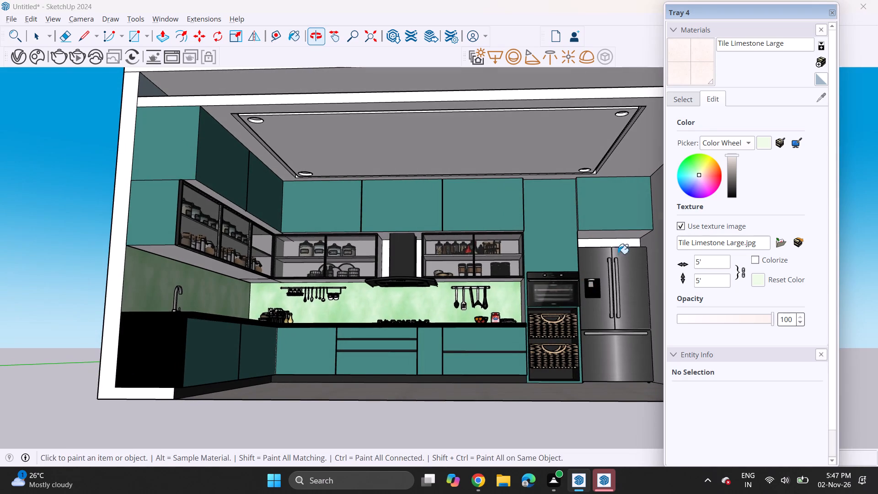
Paint the ceiling panel, its surround and the side wall beside the fridge with the named color 0132_LightGray.
click(680, 94)
click(728, 117)
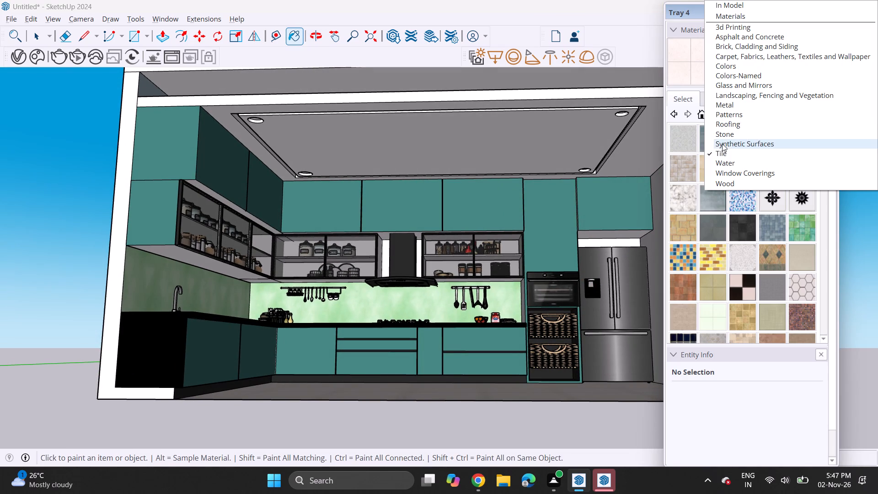
click(746, 79)
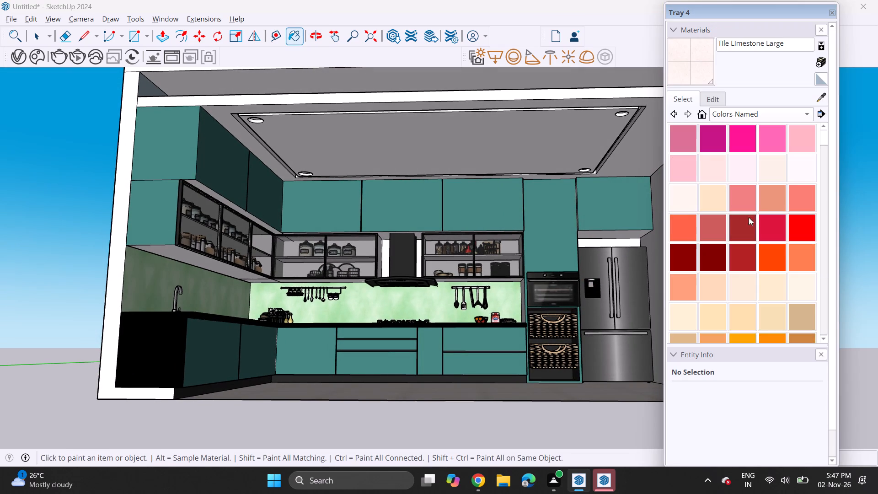
scroll(767, 232, down, 19)
scroll(754, 244, down, 6)
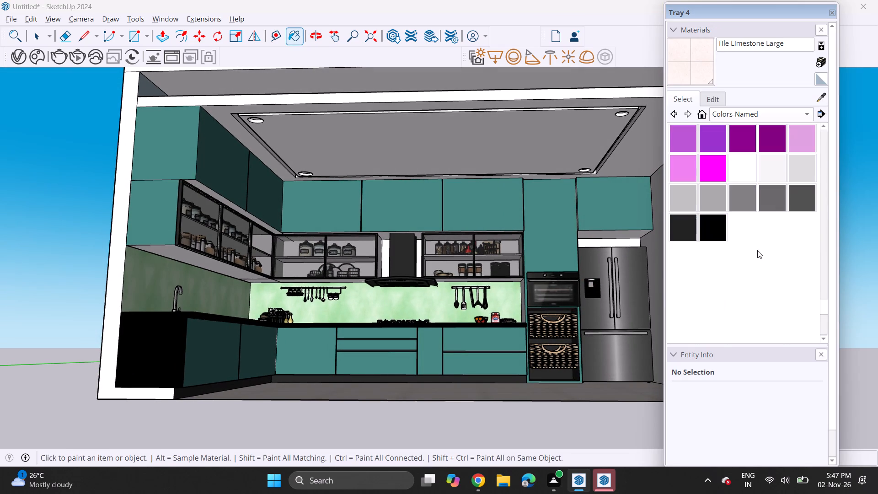
click(722, 188)
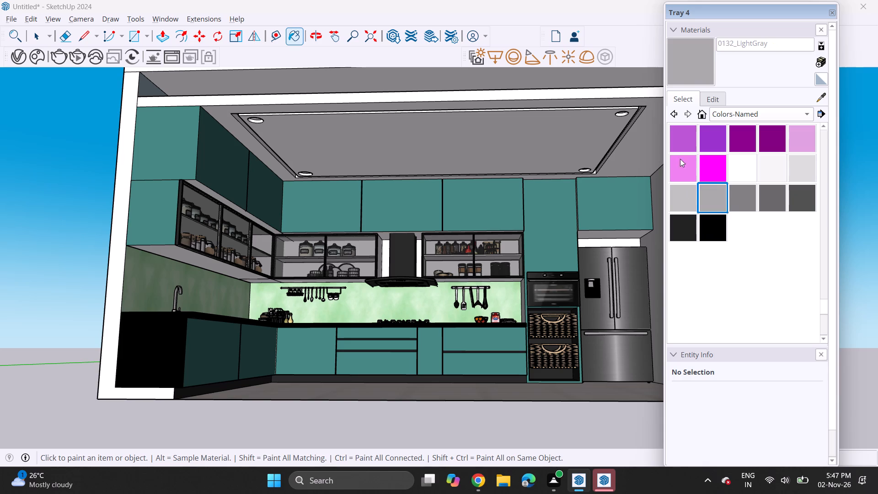
click(545, 143)
click(636, 160)
middle_drag(562, 153, 569, 157)
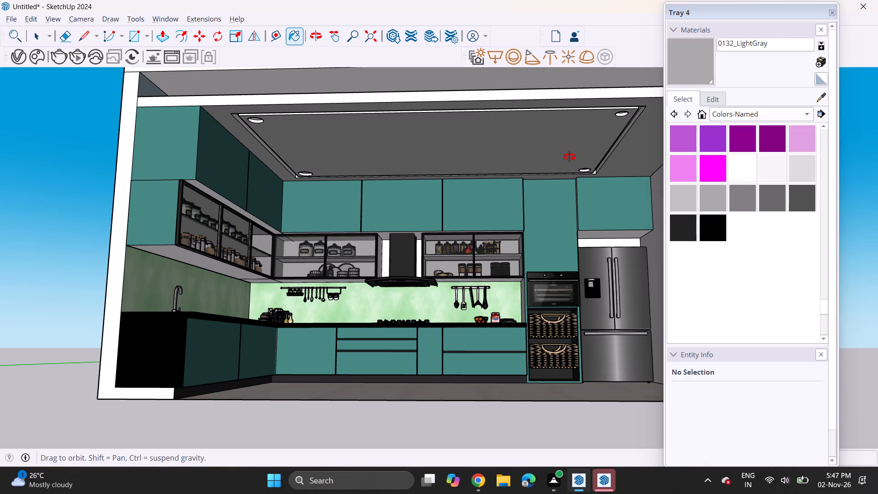
middle_drag(569, 157, 580, 169)
click(655, 252)
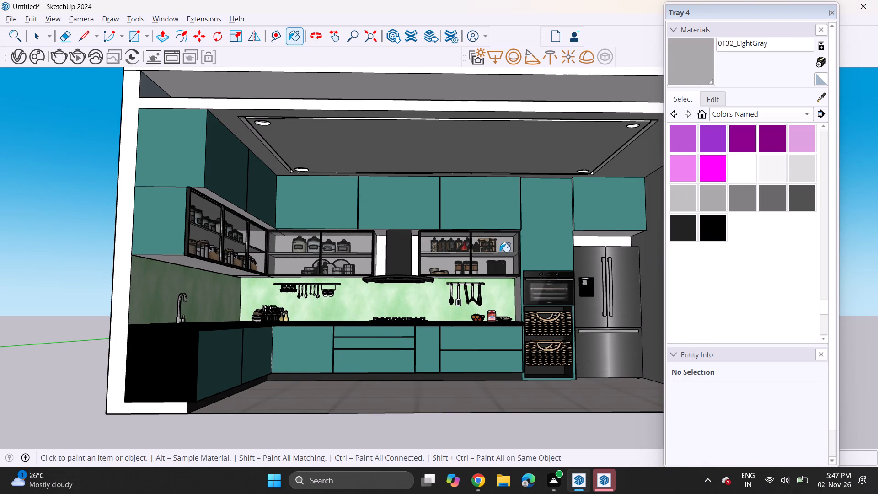
Sample the cabinets' 0085_Turquoise and paint it on the undersides of the upper cabinets and the sink-side and corner glass cabinets.
click(820, 90)
click(448, 199)
scroll(454, 239, up, 8)
middle_drag(463, 236, 464, 188)
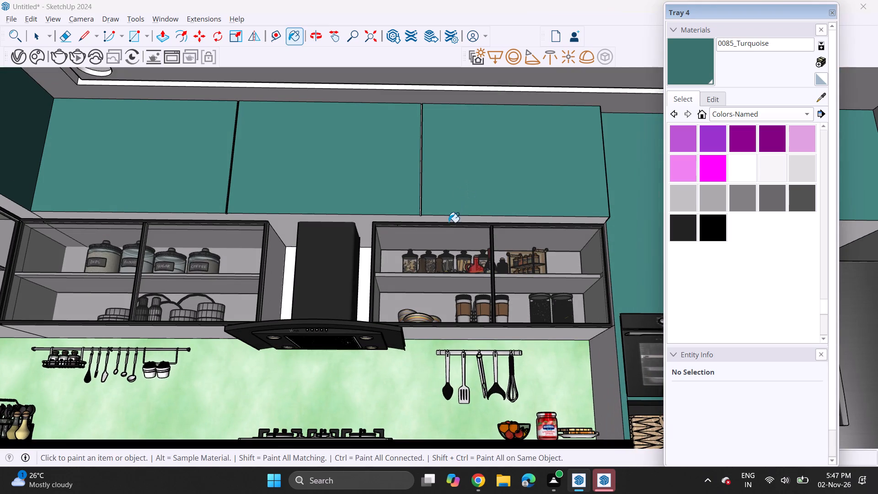
click(451, 220)
scroll(451, 220, down, 5)
scroll(506, 333, down, 5)
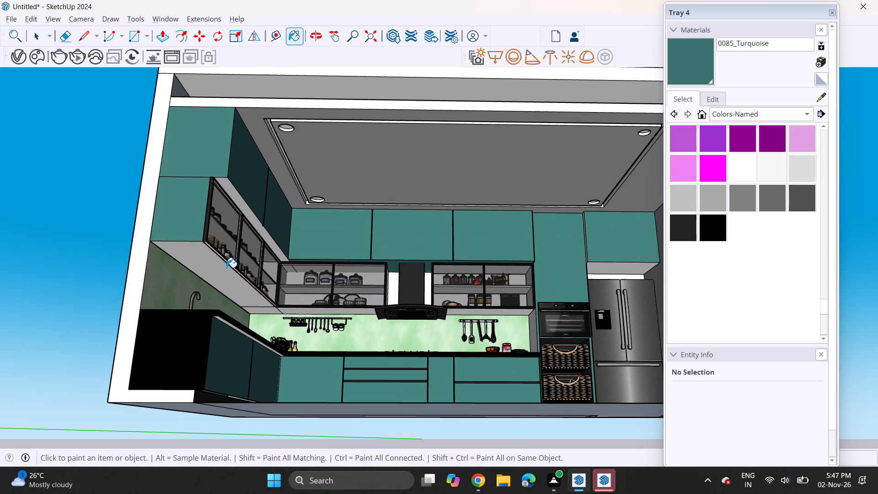
click(226, 268)
click(258, 309)
click(284, 311)
scroll(267, 305, up, 5)
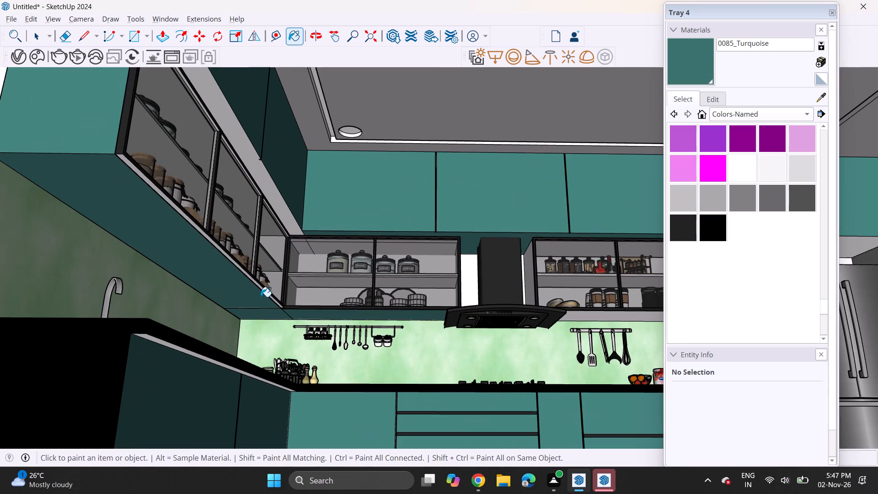
click(246, 154)
Examine the painted cabinet undersides and the whole kitchen from further away and from the front.
scroll(249, 154, down, 6)
middle_drag(335, 148, 334, 247)
scroll(617, 219, up, 4)
scroll(498, 213, down, 6)
scroll(431, 203, down, 5)
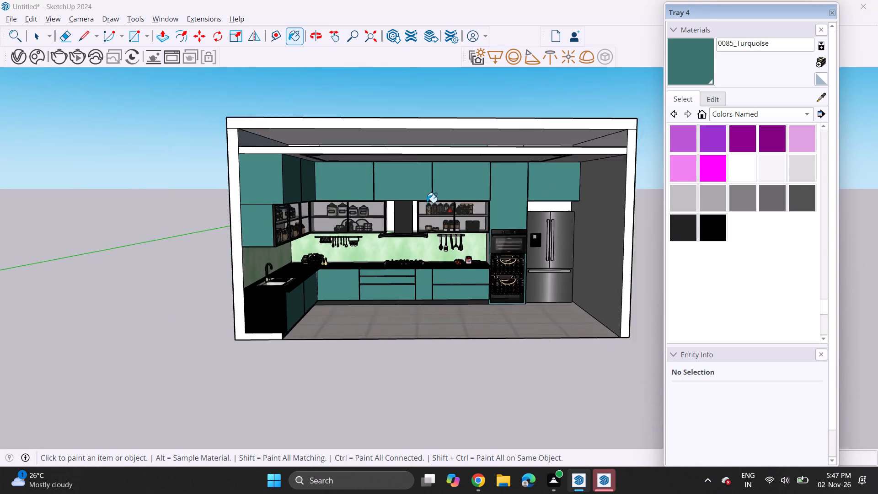
middle_drag(436, 226, 413, 195)
scroll(420, 205, up, 4)
scroll(466, 202, up, 1)
middle_drag(476, 201, 509, 187)
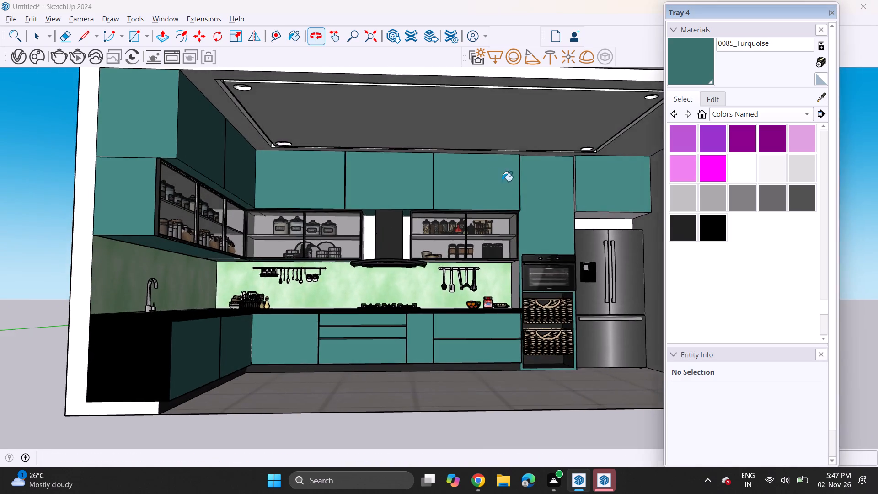
Push/Pull the room's outer bottom face slightly downward and repeat the same distance on the inner floor face.
scroll(499, 179, up, 3)
middle_drag(473, 266, 468, 180)
scroll(467, 178, up, 1)
scroll(462, 179, down, 7)
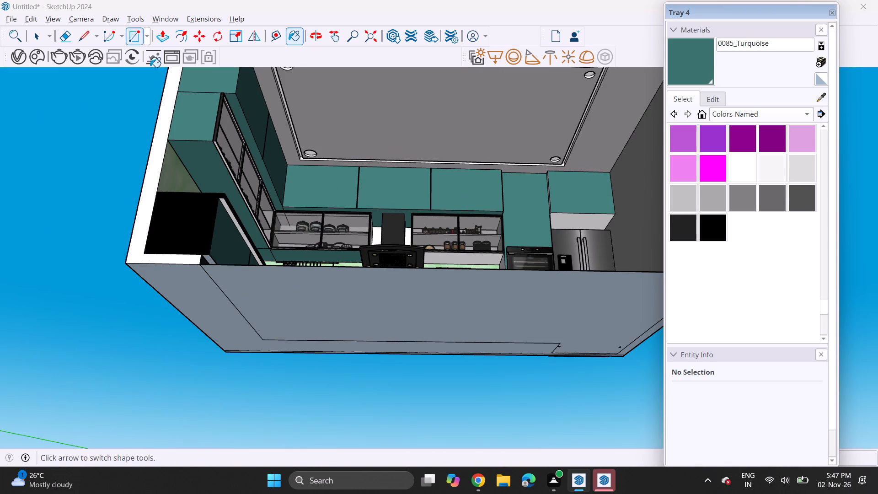
click(158, 46)
click(161, 41)
click(196, 301)
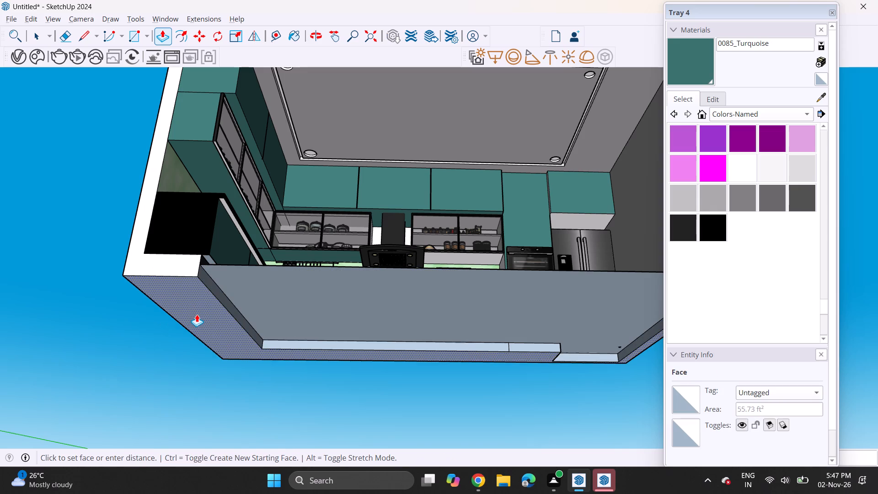
click(197, 313)
double_click(257, 282)
Examine the floor, cabinets and ceiling of the kitchen from several front angles and distances.
middle_drag(300, 226, 304, 307)
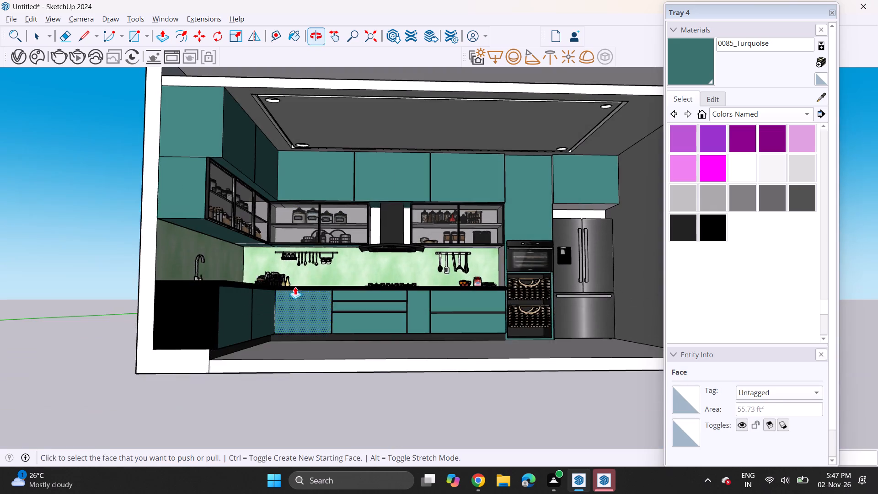
scroll(359, 179, up, 2)
middle_drag(360, 149, 297, 174)
middle_drag(371, 166, 294, 160)
ctrl+middle_drag(339, 181, 395, 188)
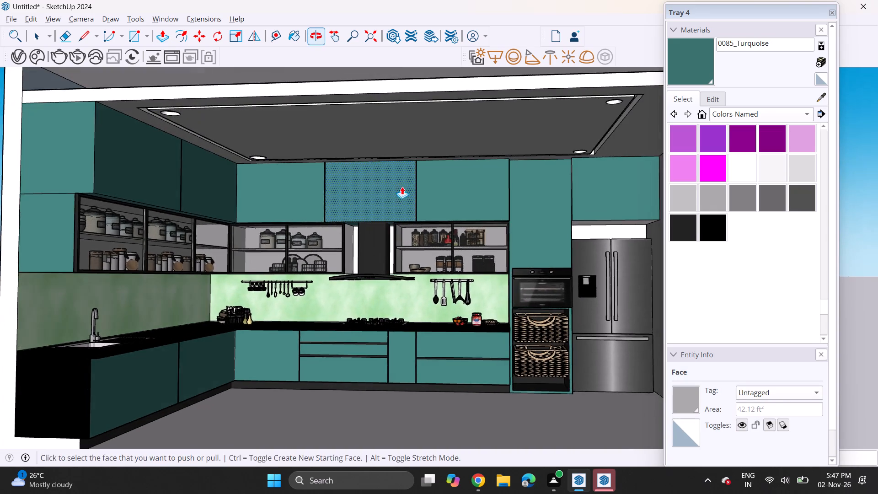
middle_drag(444, 191, 348, 161)
middle_drag(409, 166, 458, 166)
scroll(400, 157, down, 5)
middle_drag(389, 157, 433, 225)
middle_drag(400, 215, 360, 214)
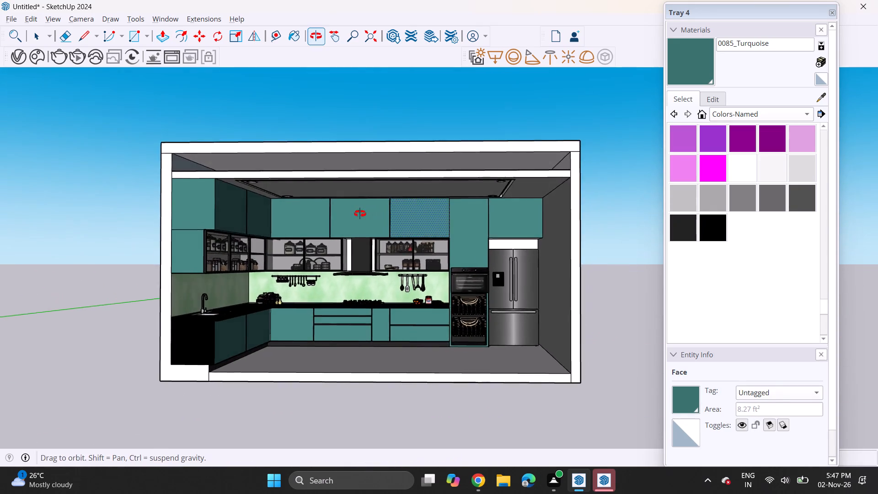
middle_drag(360, 214, 366, 215)
scroll(357, 211, up, 4)
middle_drag(395, 227, 383, 179)
scroll(383, 179, up, 2)
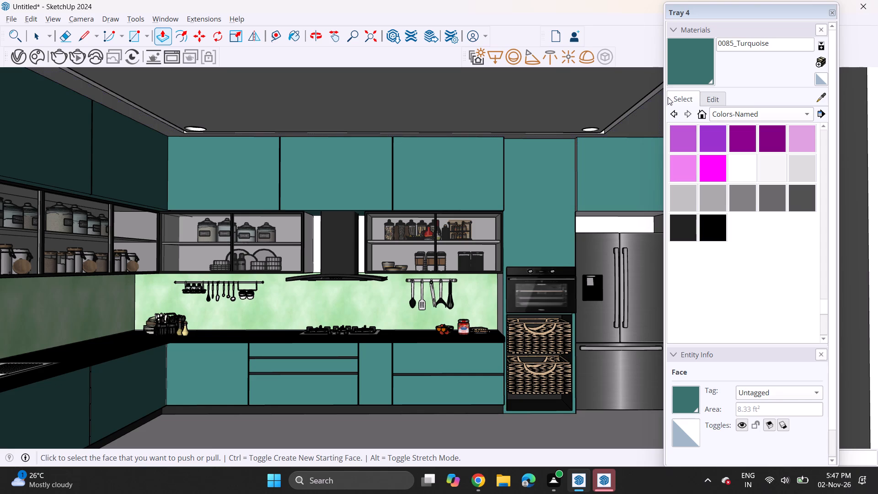
Adjust the 0085_Turquoise cabinet material on the Color Wheel to a slightly bluer, more saturated teal.
drag(734, 103, 739, 102)
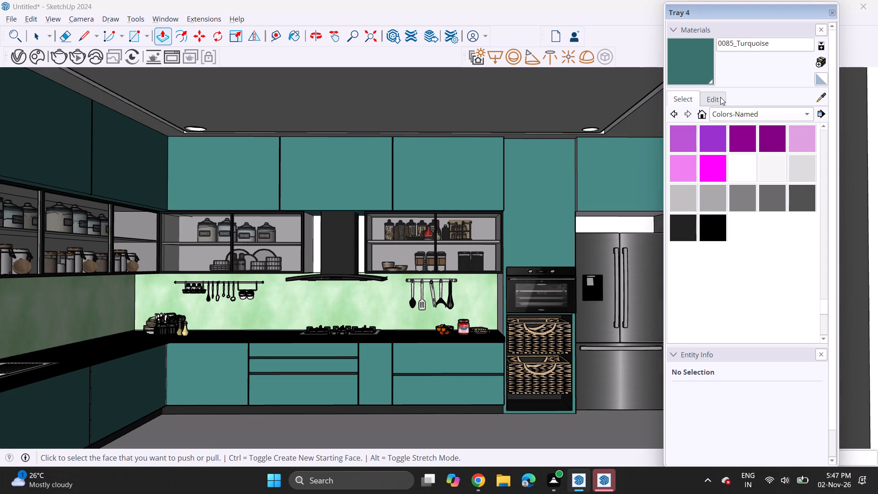
drag(719, 98, 726, 91)
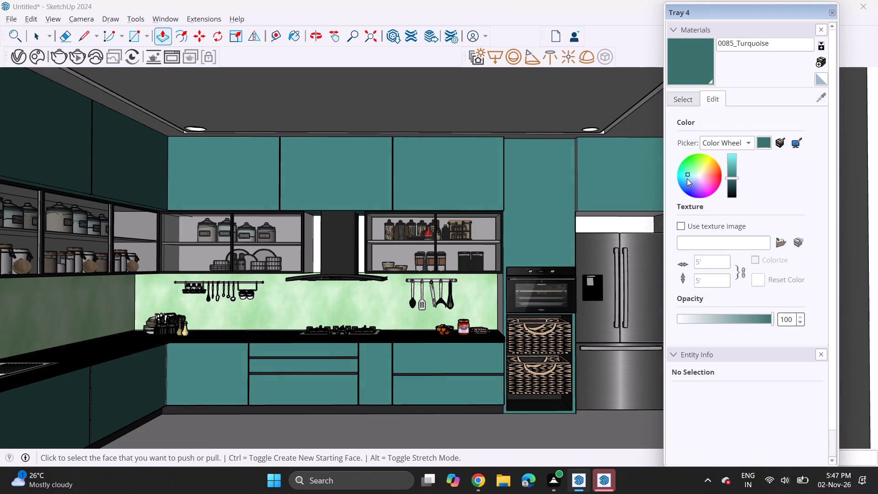
click(684, 180)
click(684, 177)
click(684, 176)
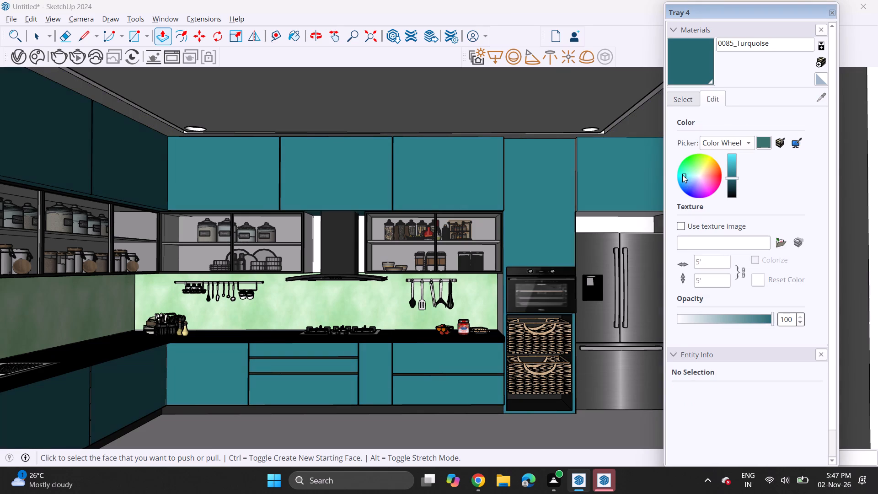
click(683, 173)
click(685, 167)
click(680, 171)
click(677, 176)
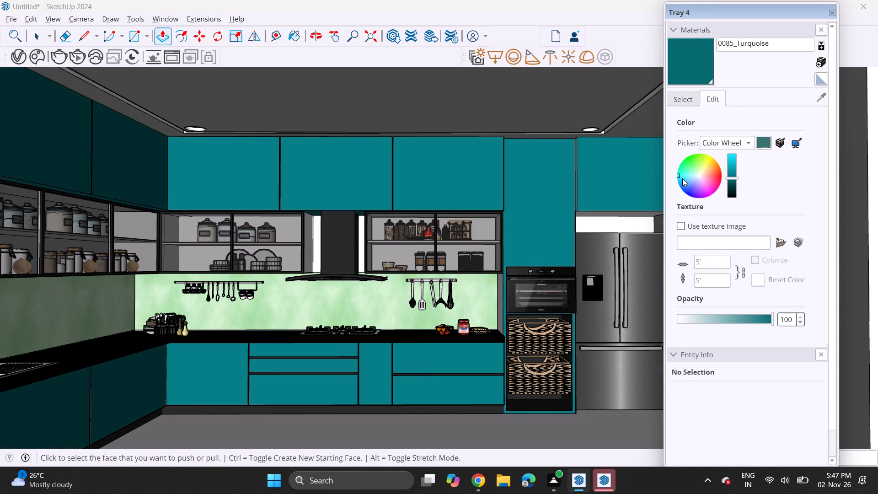
click(688, 178)
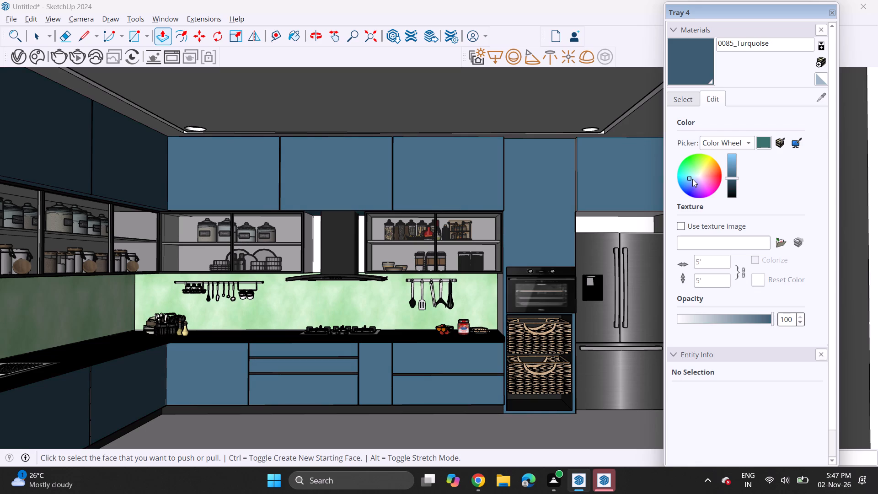
click(692, 179)
click(689, 176)
click(686, 175)
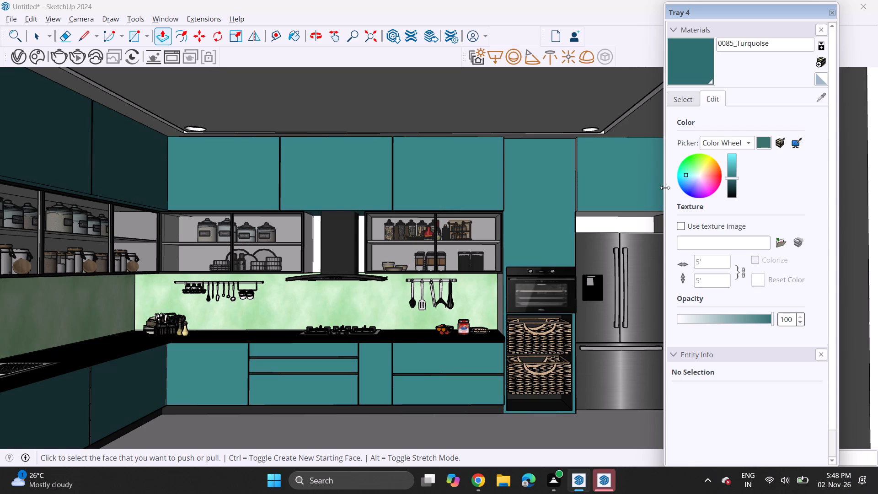
Review the recolored cabinets, close the materials tray and frame the kitchen interior from the front.
scroll(250, 280, down, 3)
middle_drag(249, 274, 309, 278)
middle_drag(301, 276, 289, 274)
shift+middle_drag(320, 268, 293, 268)
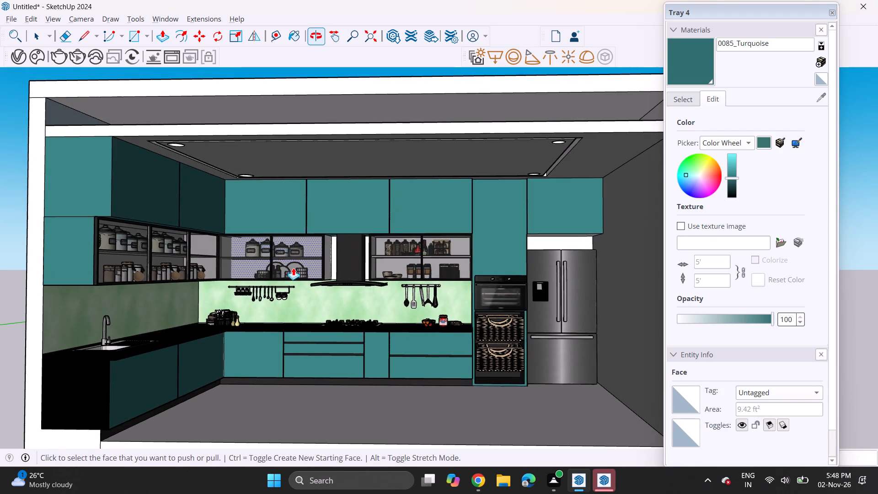
middle_drag(312, 260, 335, 252)
scroll(329, 263, up, 2)
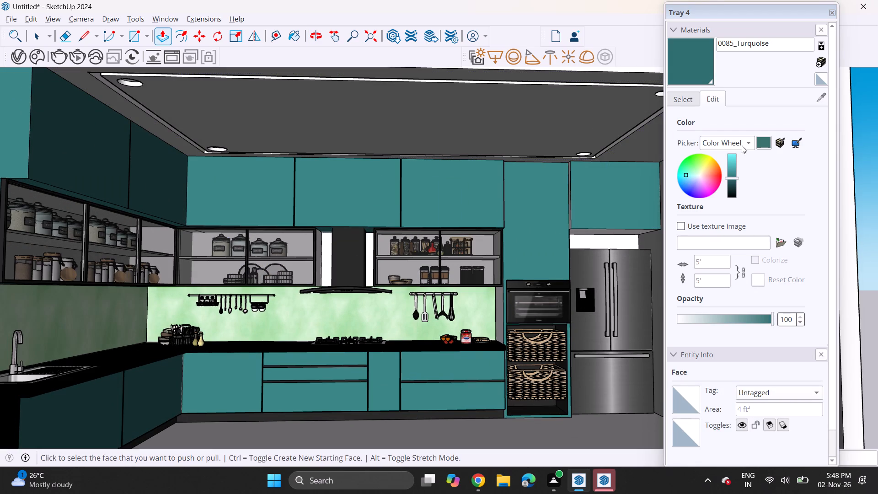
click(831, 11)
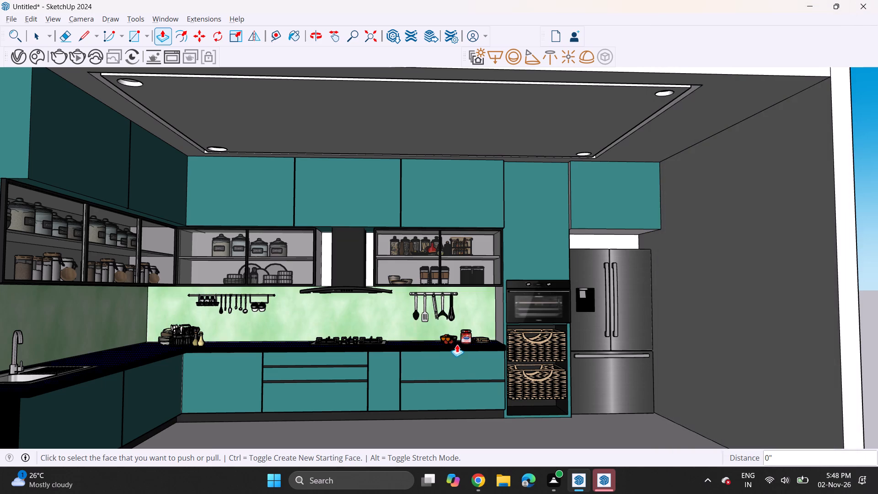
middle_drag(389, 361, 361, 355)
middle_drag(346, 356, 407, 357)
middle_drag(383, 352, 326, 364)
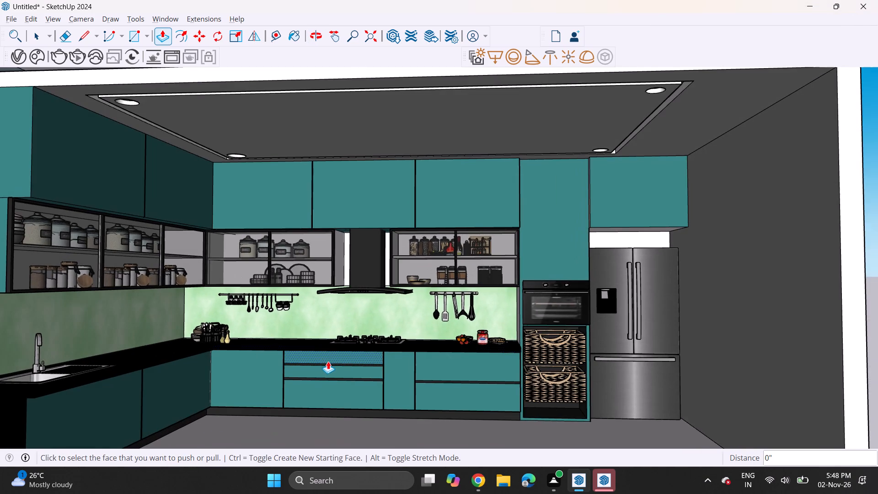
scroll(324, 356, up, 1)
middle_drag(334, 358, 376, 352)
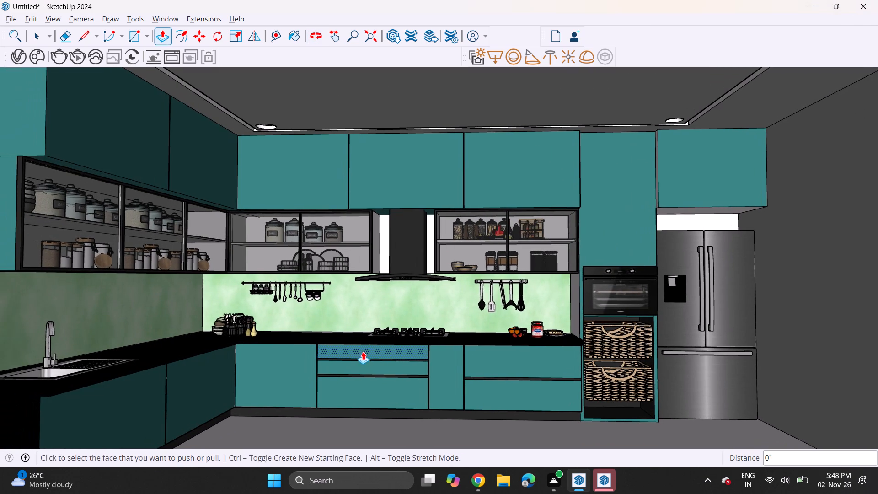
Save the model as KITCHEN INTERIOR in SketchUp Models (*.skp) format in the VAMSHI INTERIOR folder on drive C.
click(7, 18)
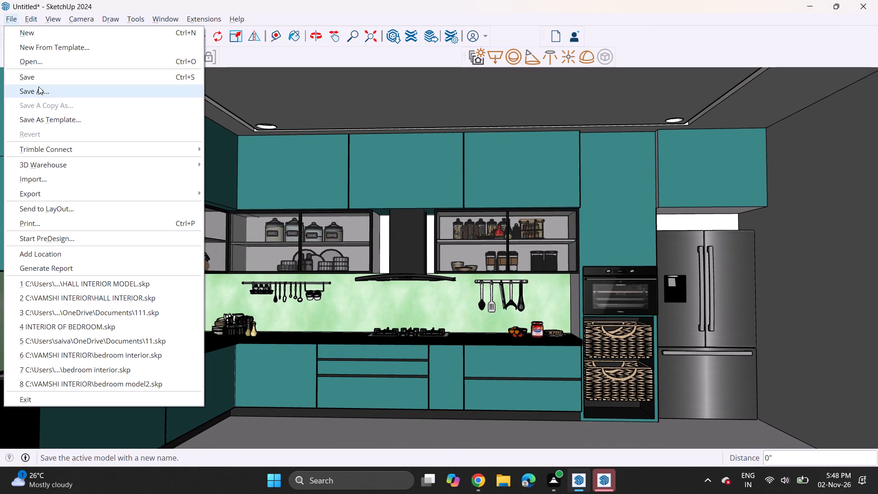
click(38, 86)
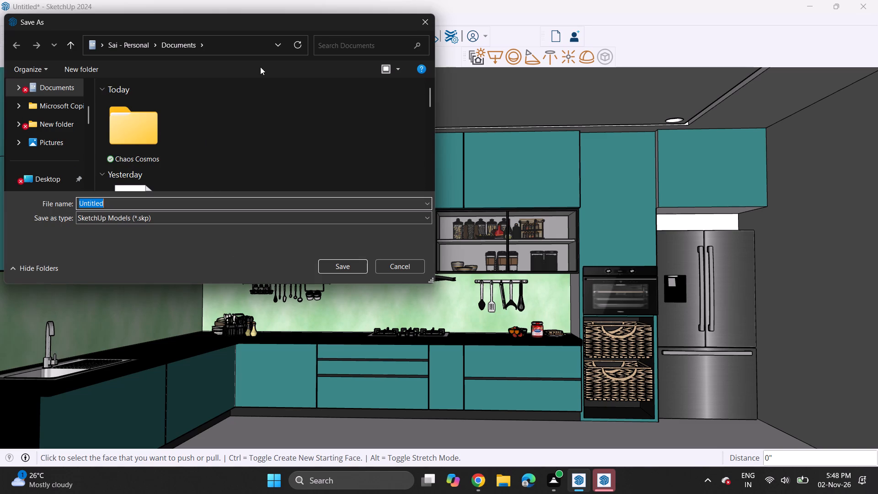
click(284, 38)
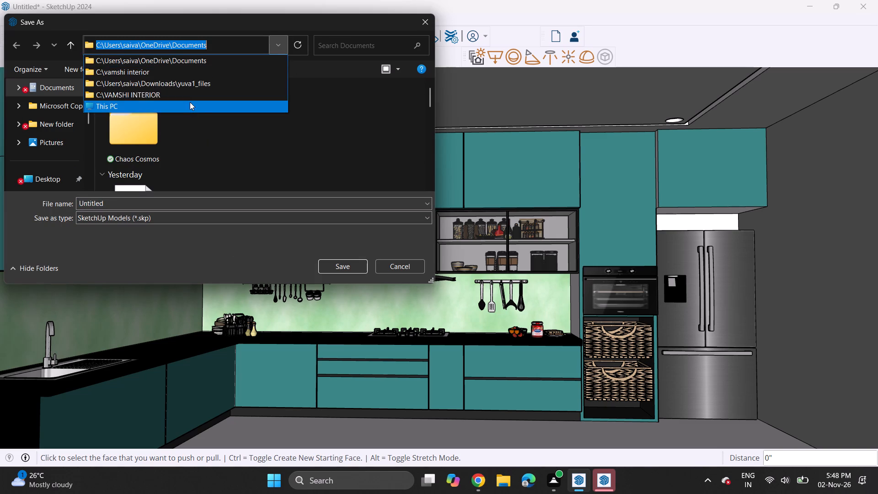
click(198, 95)
click(130, 205)
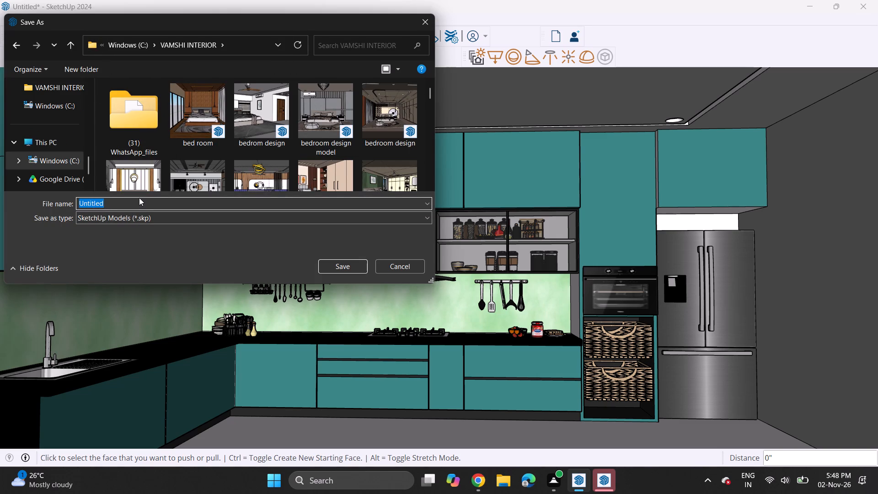
key(BackSpace)
key(BackSpace)
key(BackSpace)
key(BackSpace)
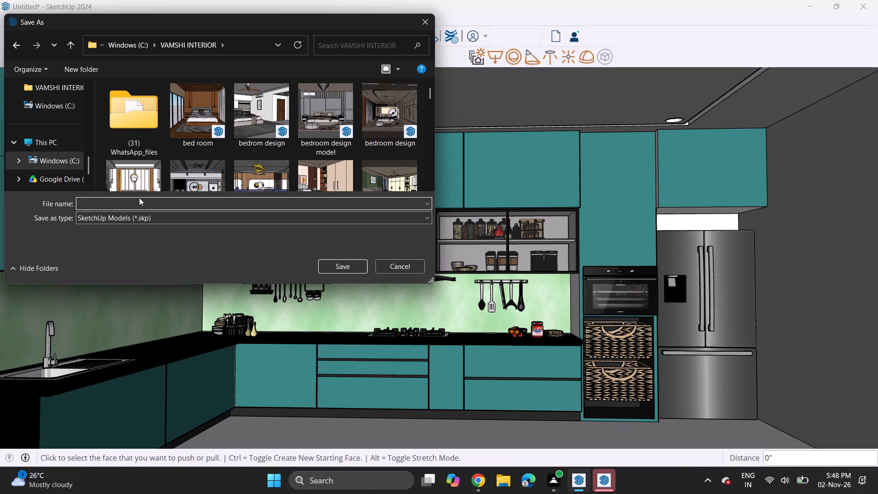
key(k)
text(ITCHDEN INTERIOR)
click(101, 206)
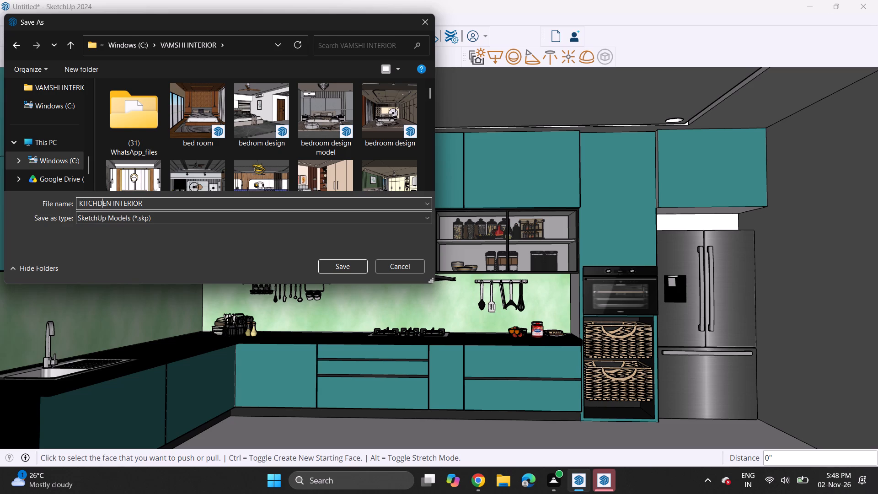
key(equal)
key(BackSpace)
key(BackSpace)
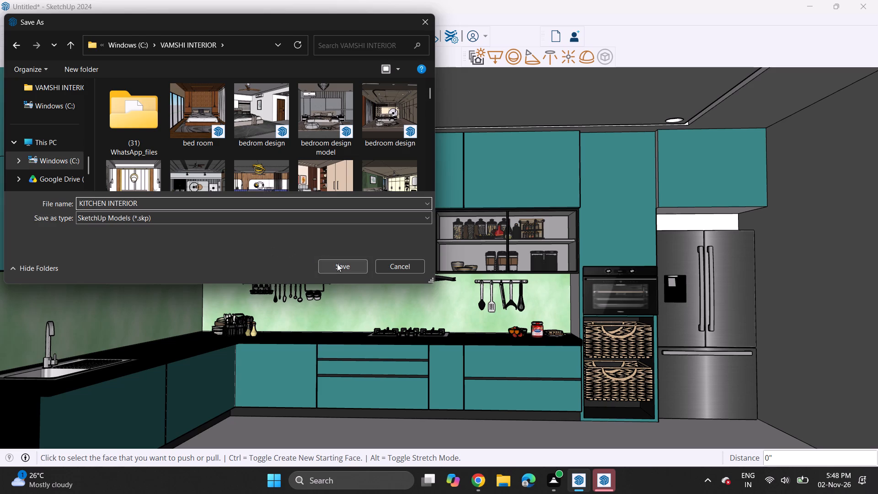
click(337, 263)
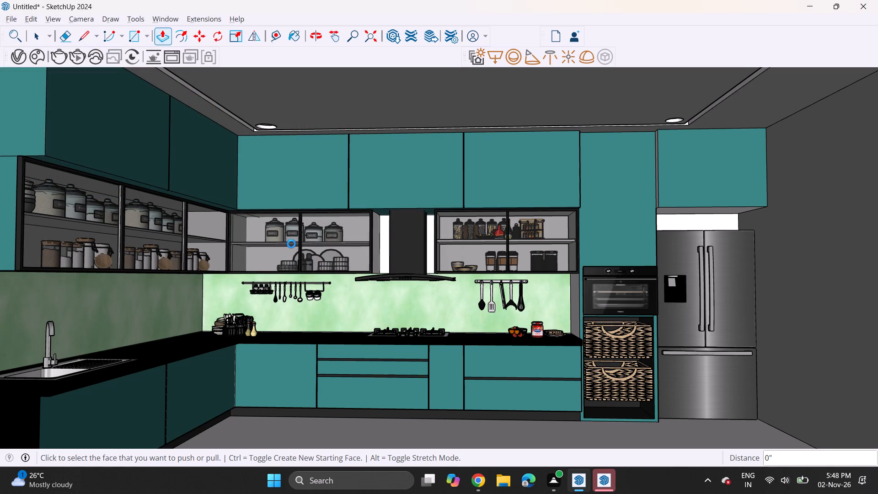
Export the current kitchen view as a 2D PNG graphic named KITCHEN INTERIOR into the VAMSHI INTERIOR folder.
key(space)
right_click(152, 274)
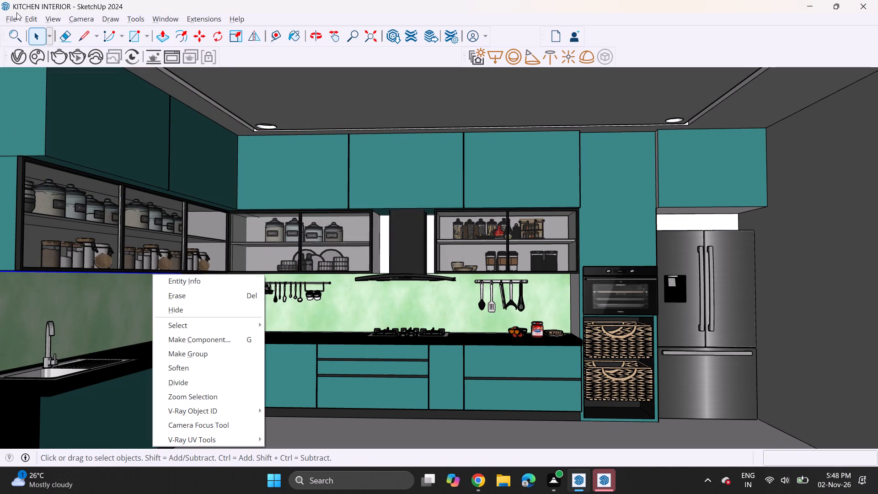
click(13, 18)
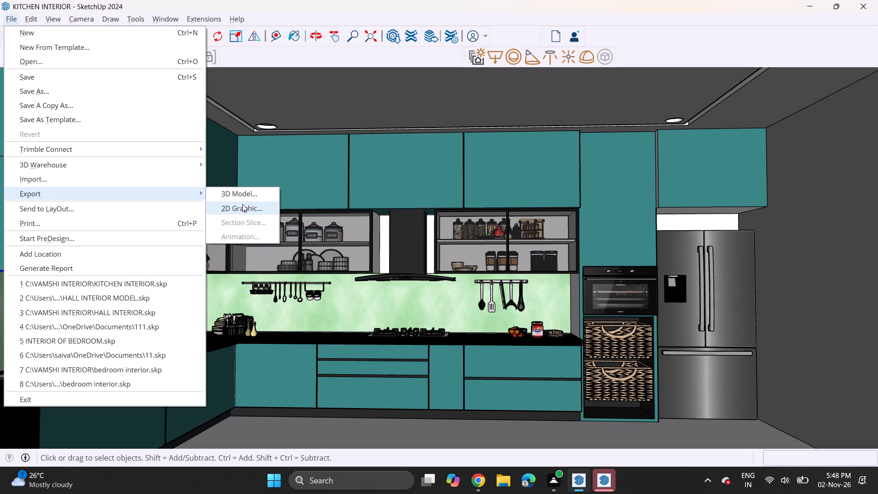
click(253, 215)
click(252, 210)
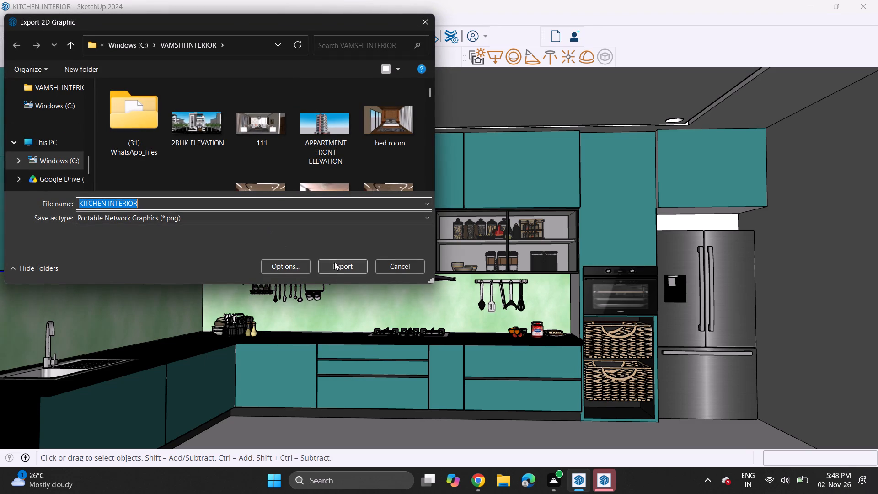
click(338, 265)
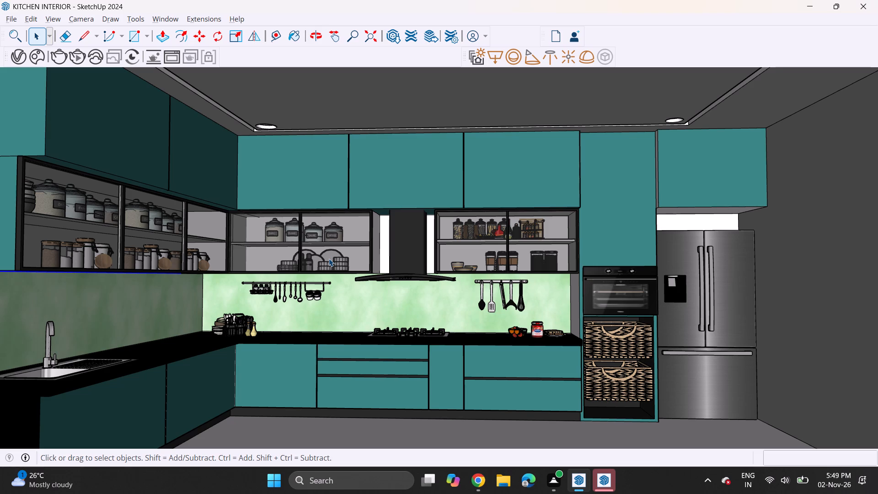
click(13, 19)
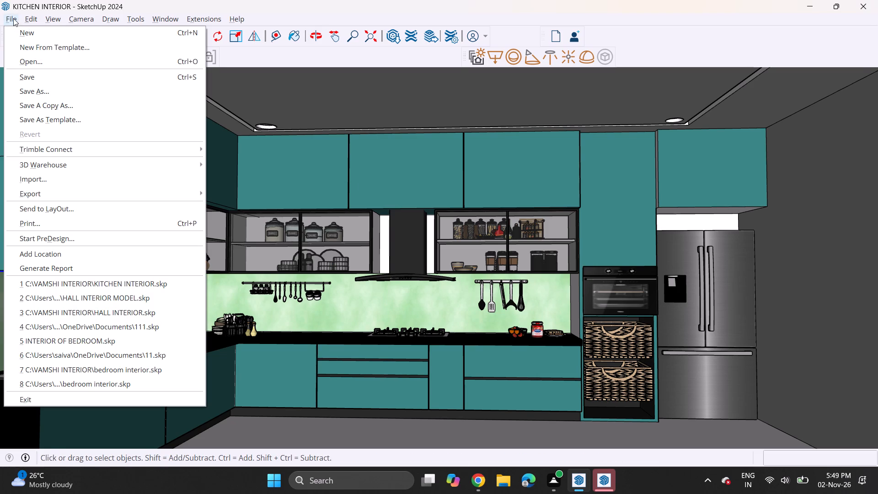